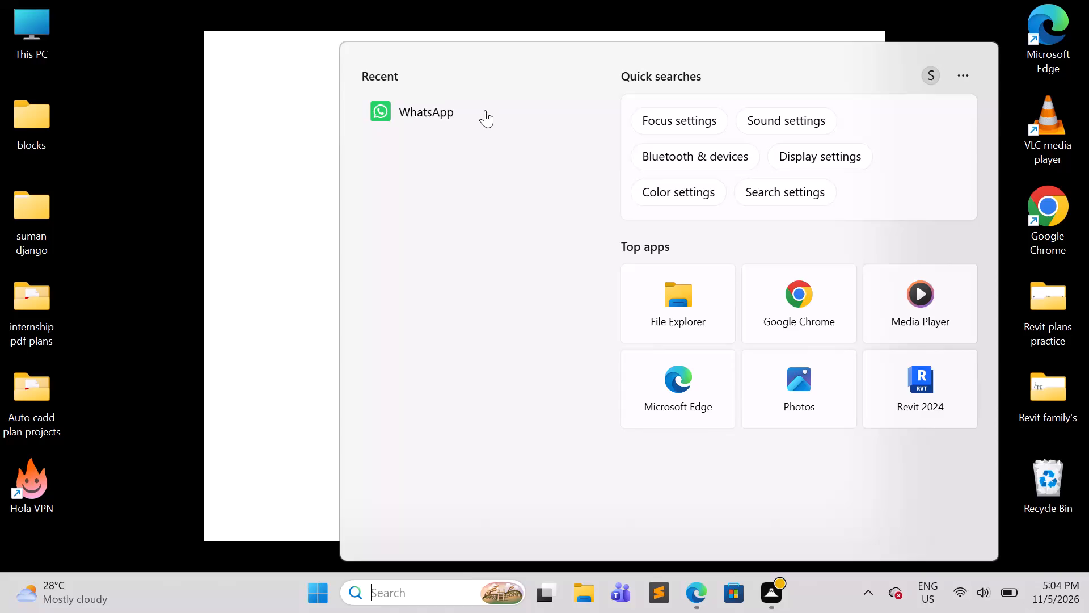
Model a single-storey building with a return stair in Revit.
Search for Revit 2024 and launch it.
{"action": "key", "text": "r"}
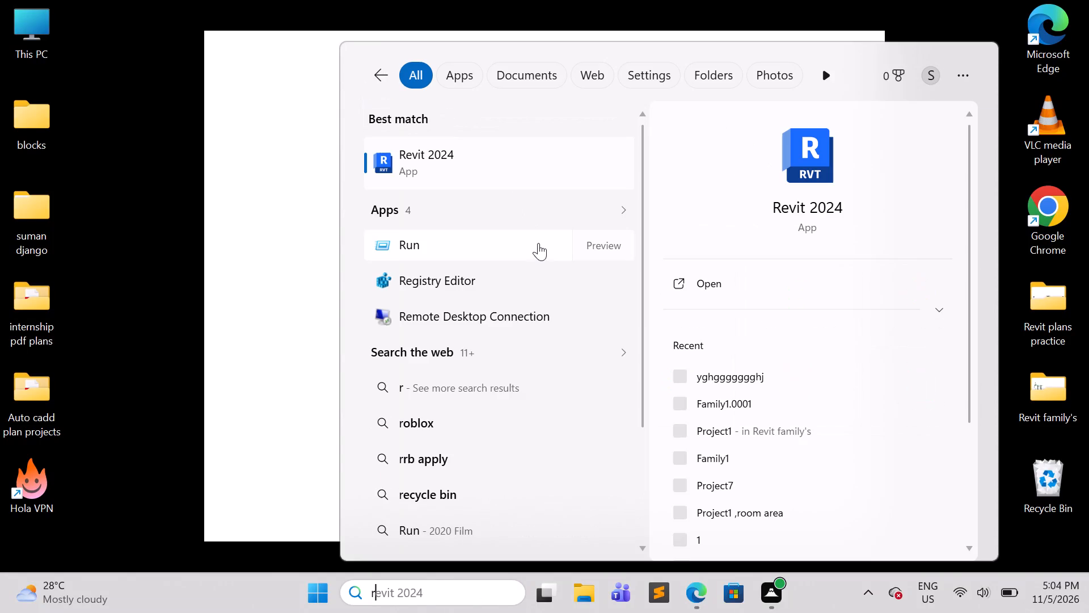
{"action": "left_click", "coordinate": [711, 286]}
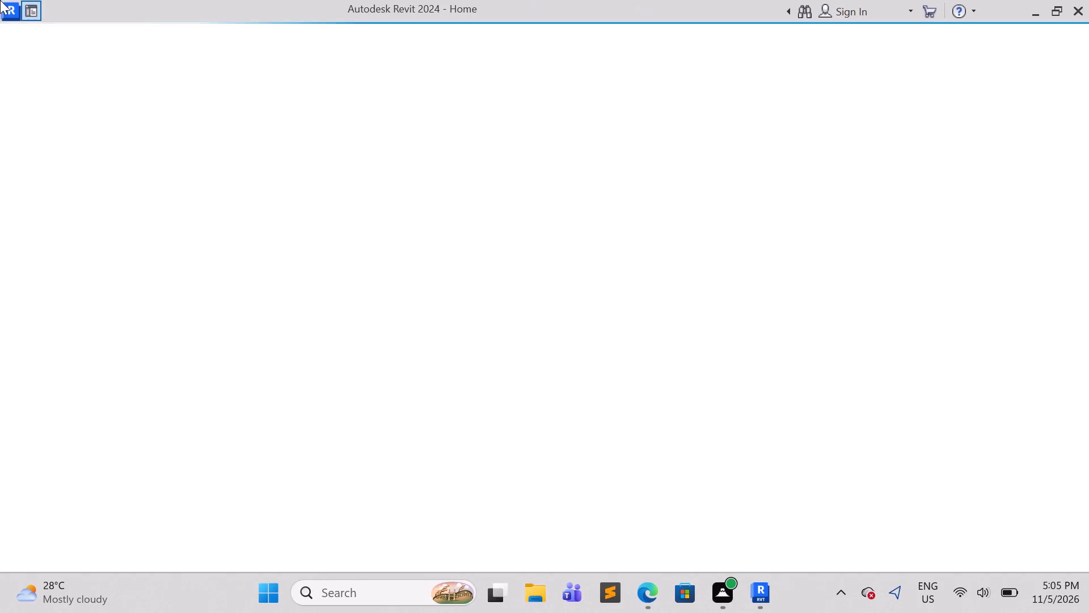
Create a new Revit project based on the "default" template file.
{"action": "left_click", "coordinate": [145, 259]}
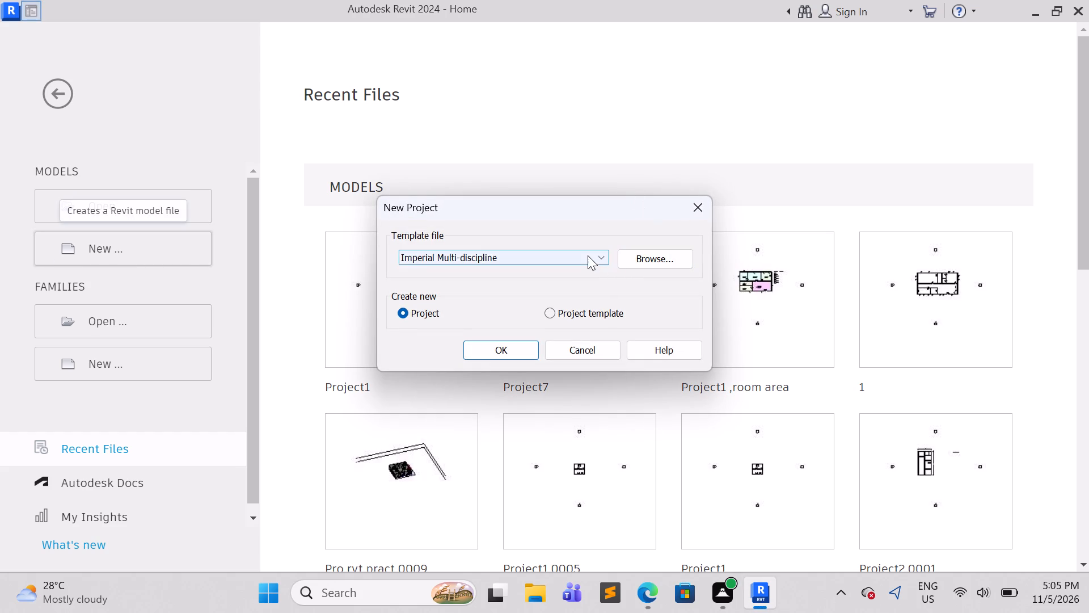
{"action": "left_click", "coordinate": [588, 255]}
{"action": "left_click", "coordinate": [558, 292]}
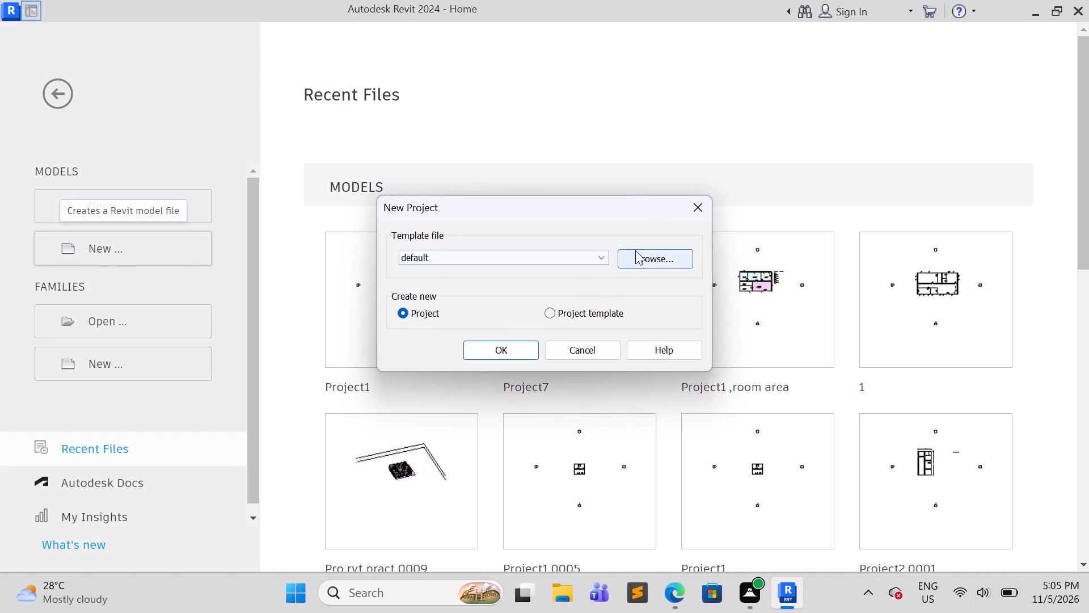
{"action": "left_click", "coordinate": [638, 250]}
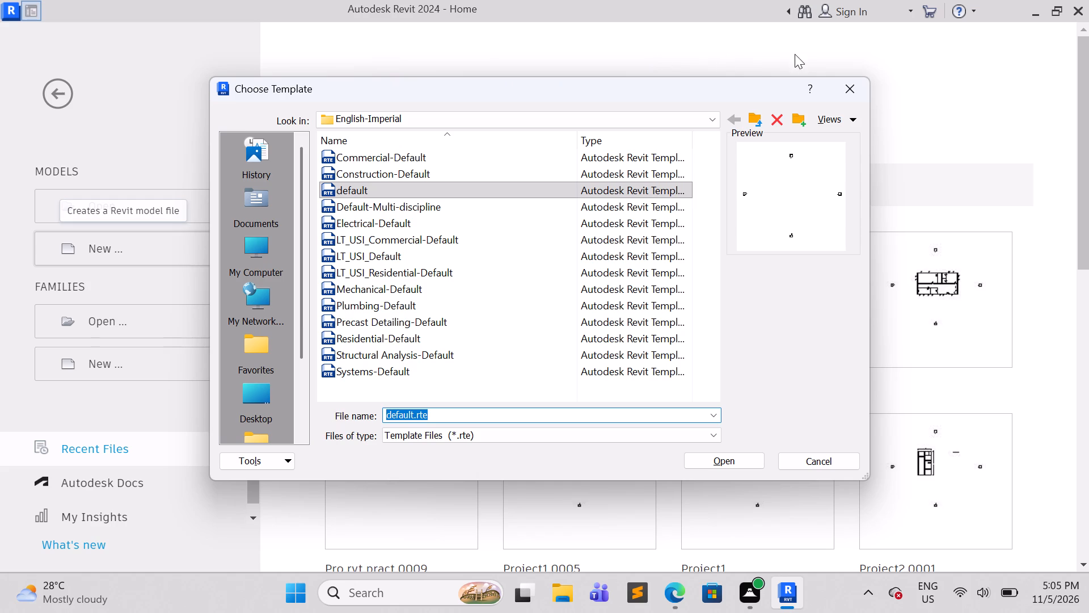
{"action": "left_click", "coordinate": [839, 83]}
{"action": "left_click", "coordinate": [498, 354]}
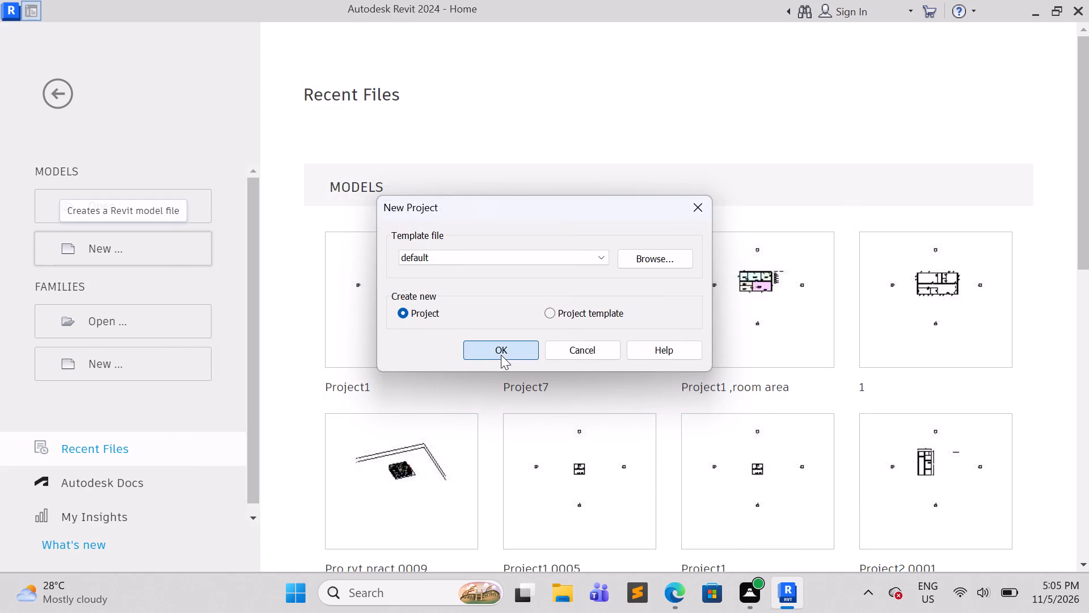
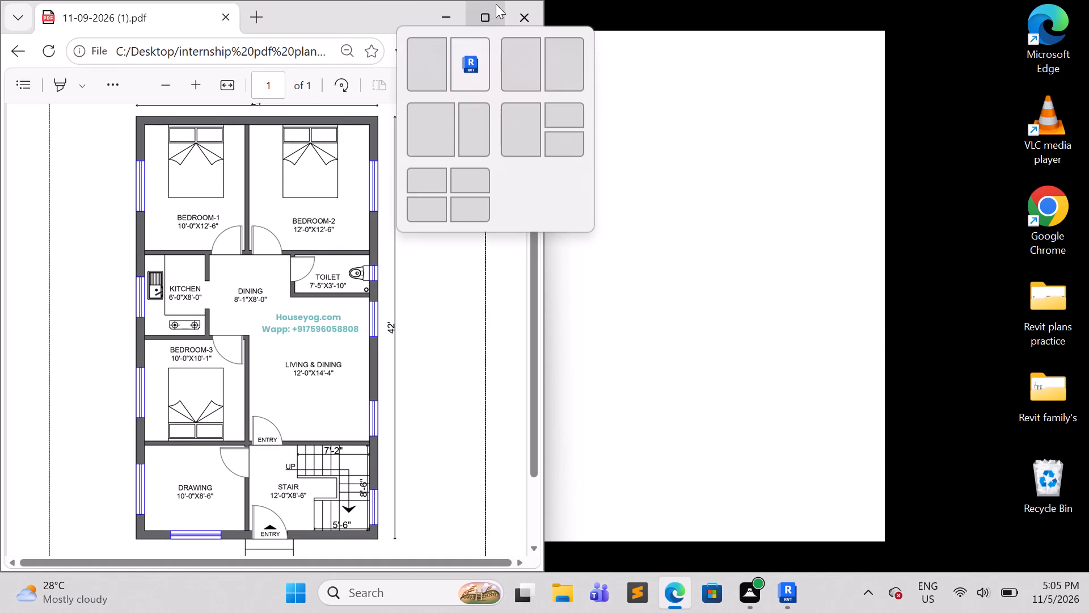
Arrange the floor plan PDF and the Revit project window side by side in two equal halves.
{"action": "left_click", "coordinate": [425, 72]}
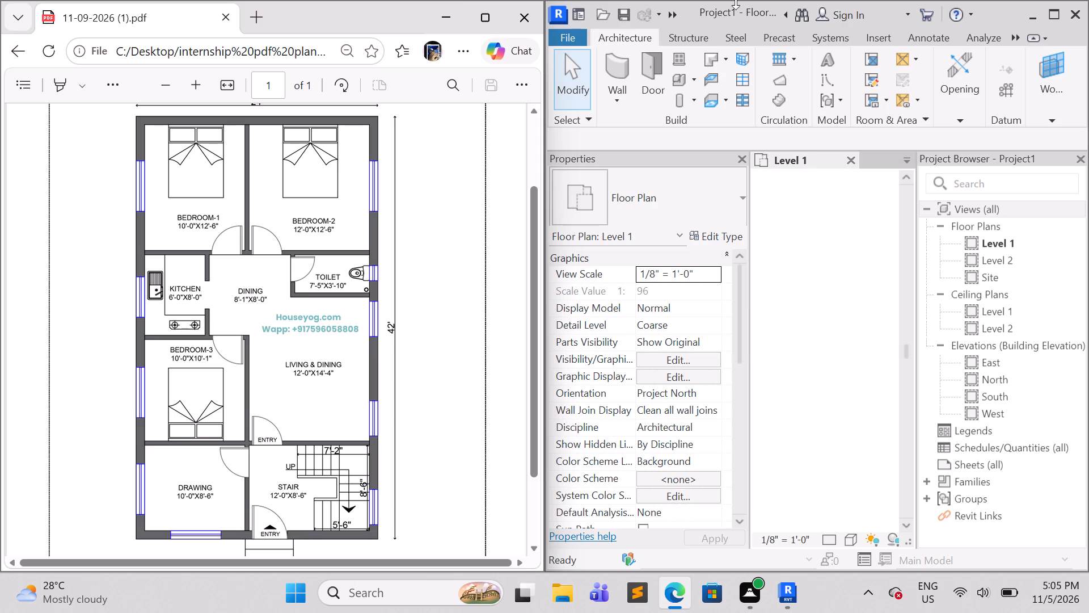
Close the floor plan PDF window and maximize the Revit project window.
{"action": "left_click", "coordinate": [536, 28]}
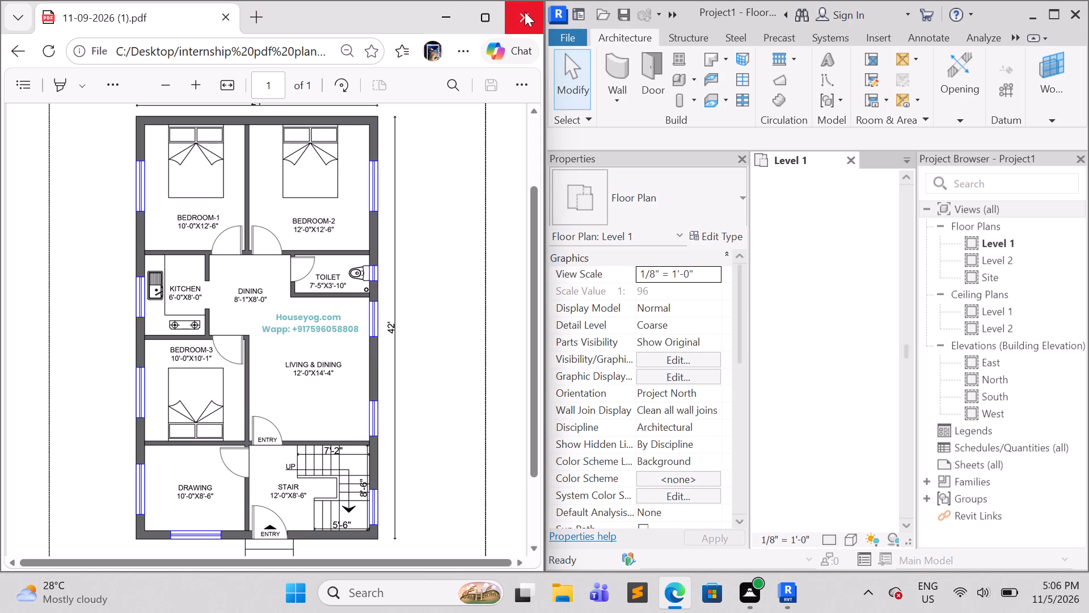
{"action": "left_click", "coordinate": [525, 12]}
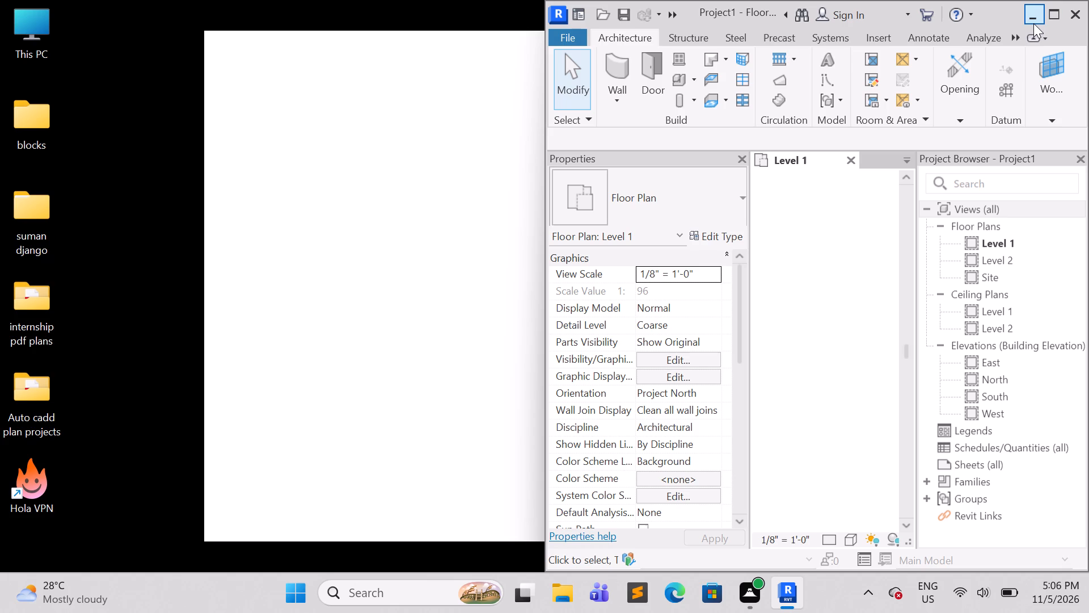
{"action": "left_click", "coordinate": [1060, 12]}
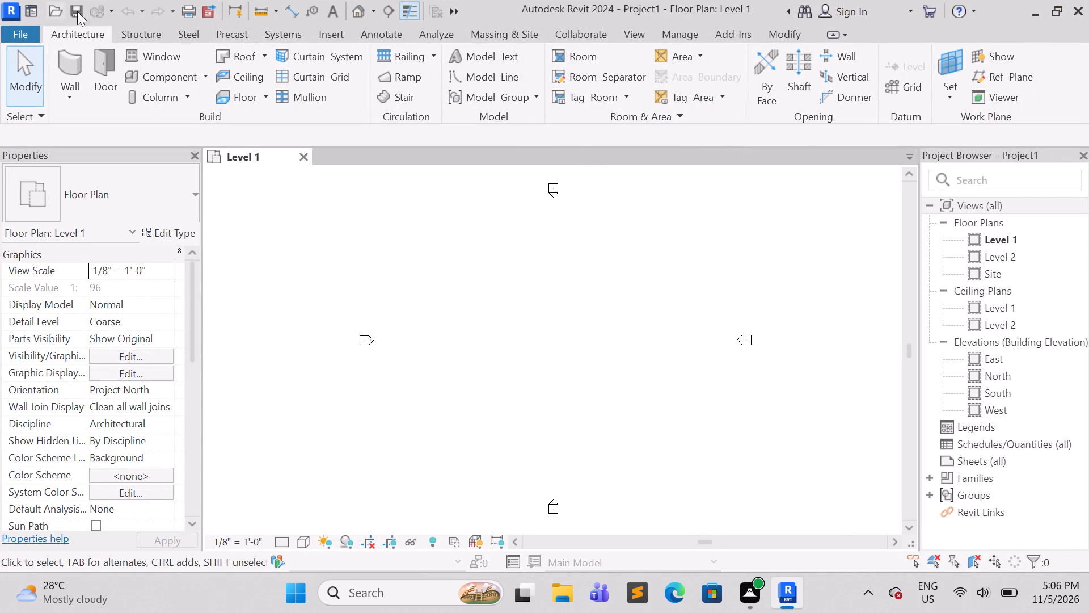
Start the architectural Wall tool in the Level 1 floor plan.
{"action": "left_click", "coordinate": [74, 94]}
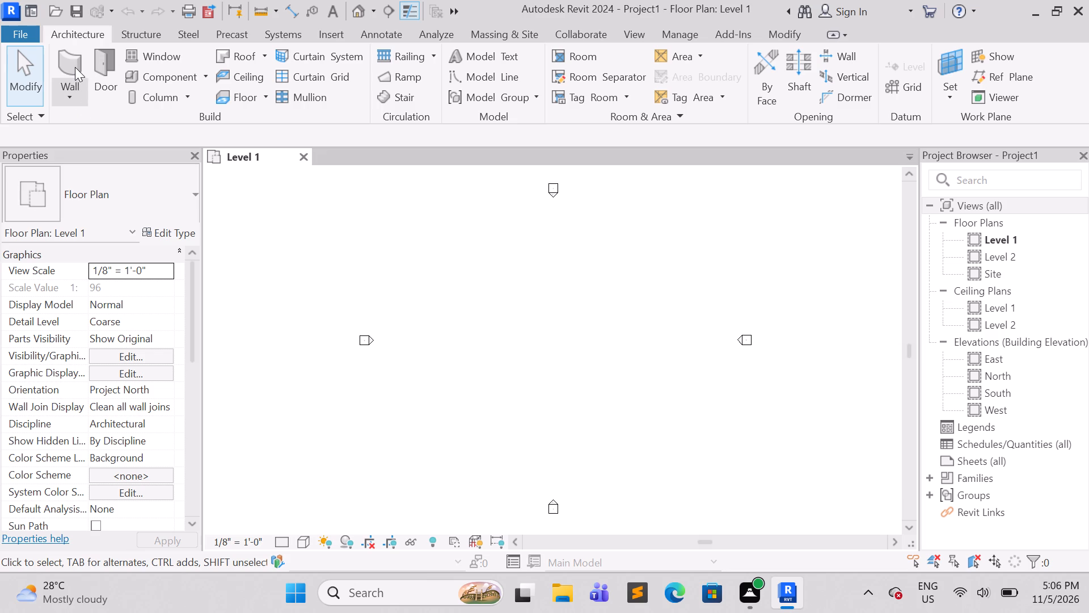
{"action": "left_click", "coordinate": [70, 59]}
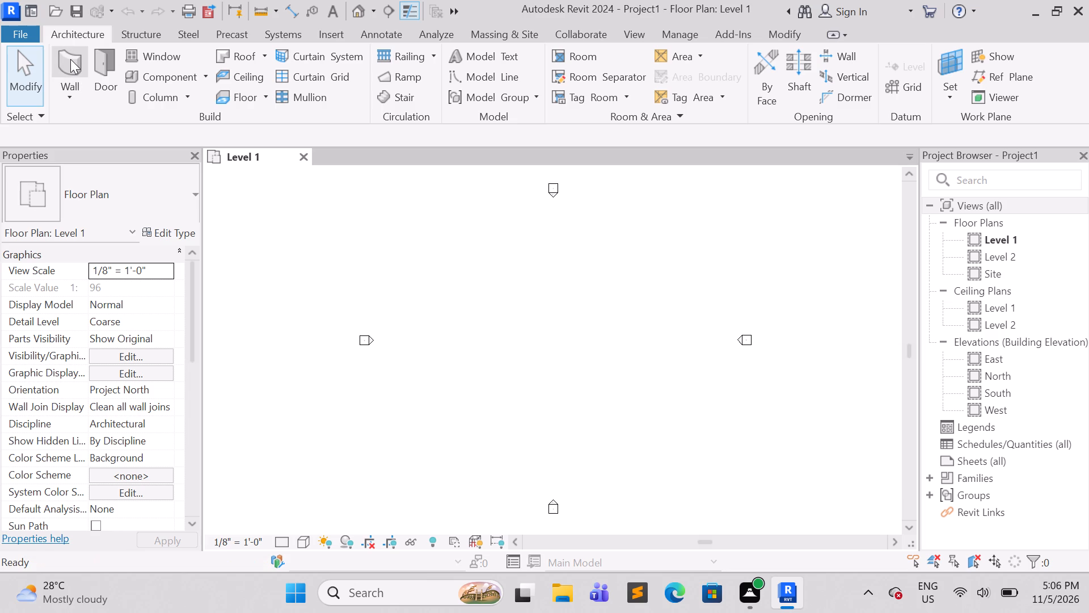
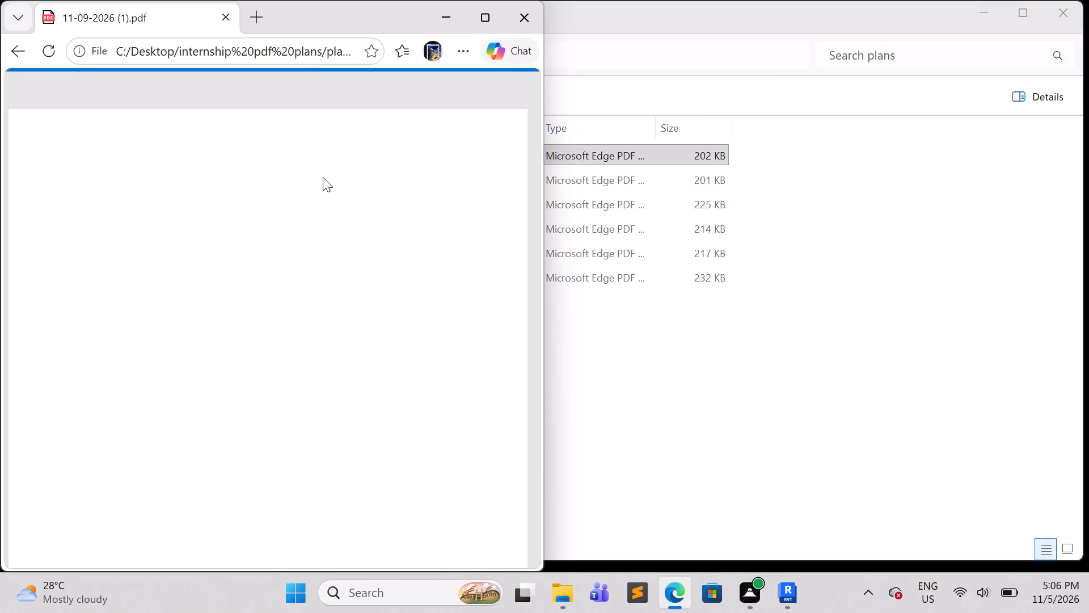
Review the 24x42 West face house plan PDF in a maximized window, and close it.
{"action": "scroll", "coordinate": [312, 254], "scroll_direction": "up", "scroll_amount": 2}
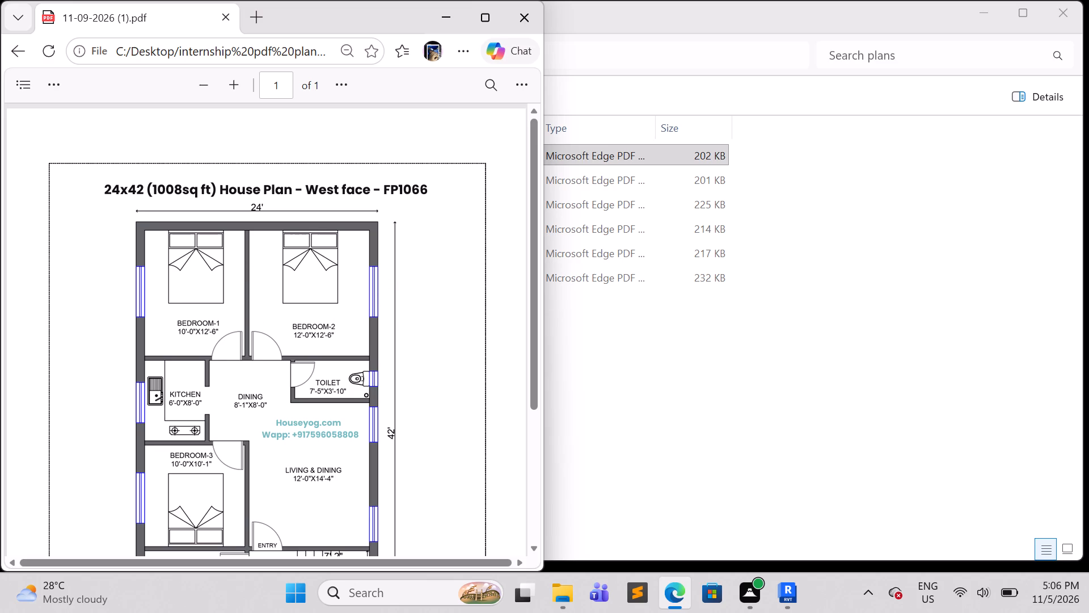
{"action": "left_click", "coordinate": [480, 25]}
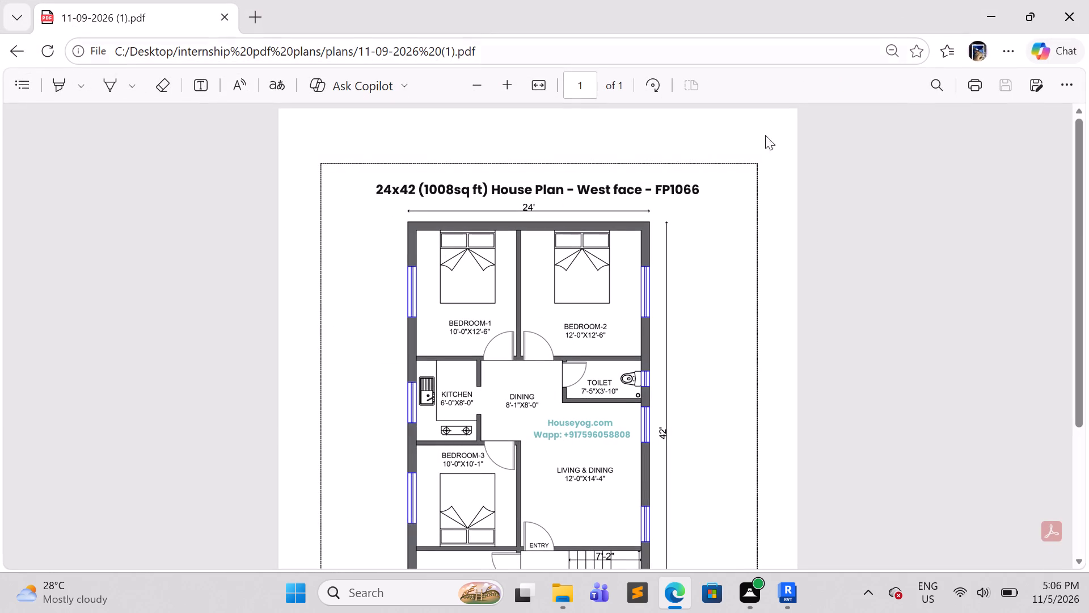
{"action": "left_click", "coordinate": [1076, 19]}
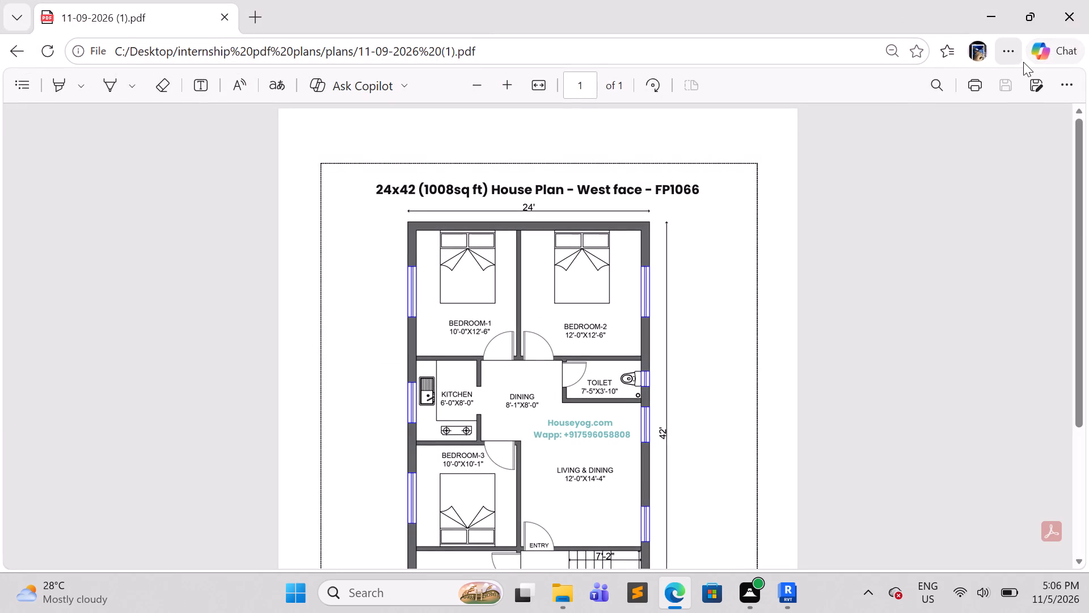
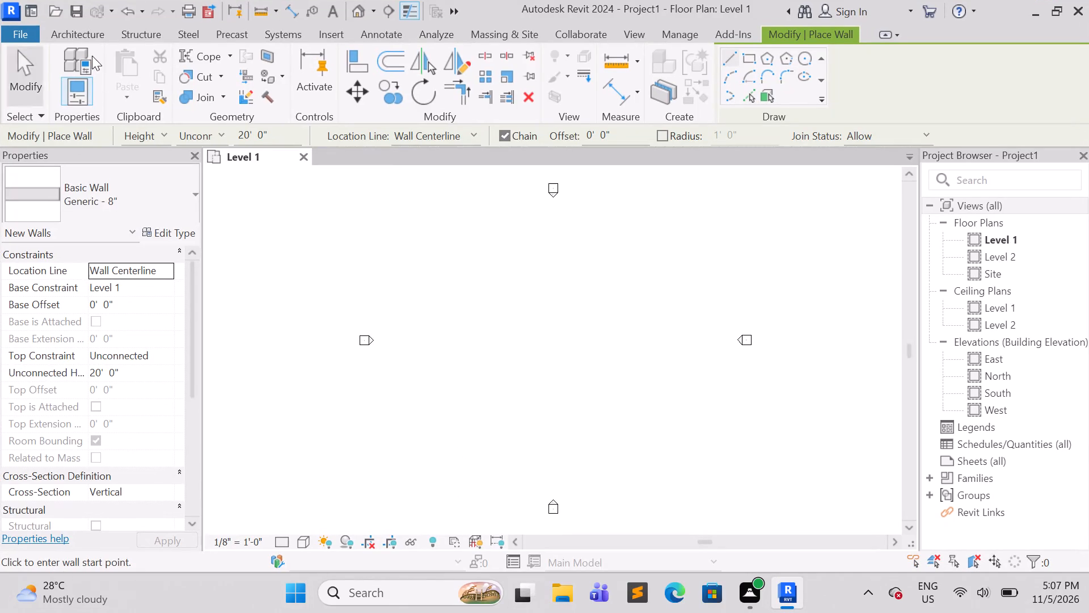
Duplicate the Generic - 8" basic wall type and name the copy Generic - 9".
{"action": "left_click", "coordinate": [119, 187]}
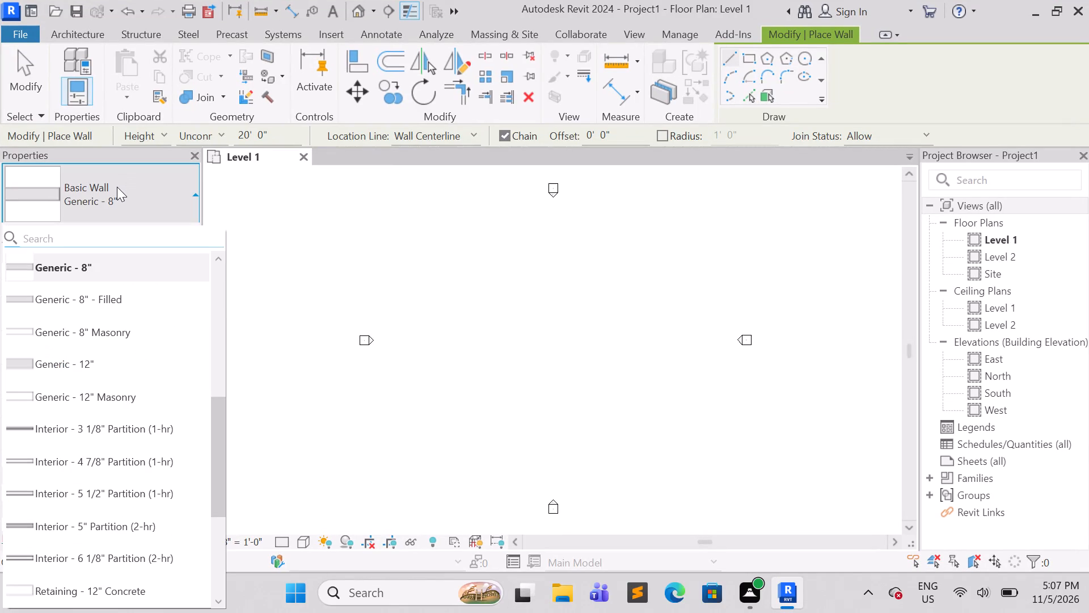
{"action": "scroll", "coordinate": [75, 433], "scroll_direction": "down", "scroll_amount": 4}
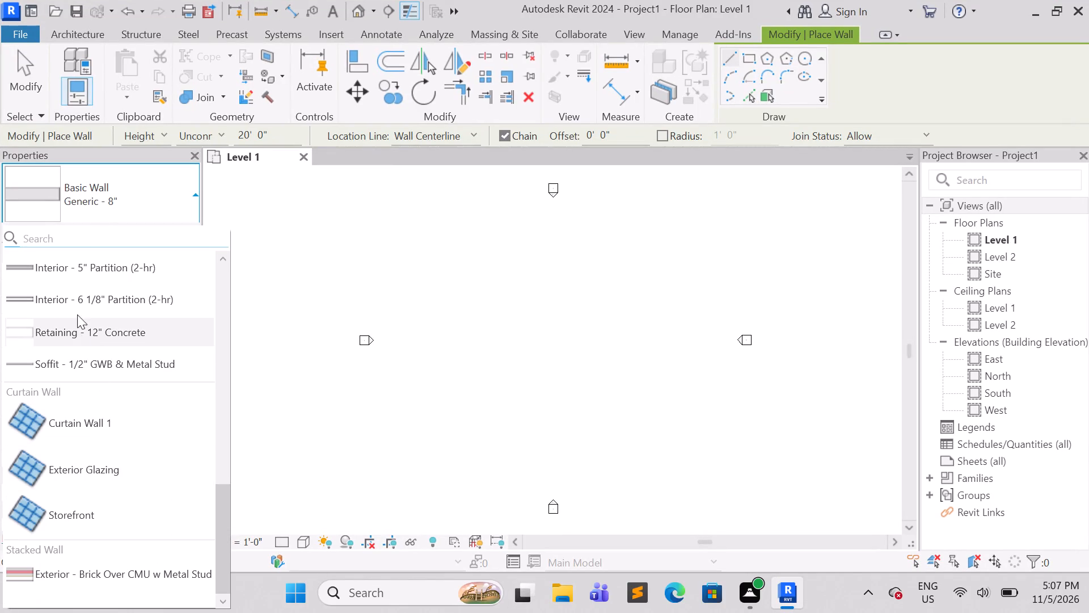
{"action": "left_click", "coordinate": [146, 196]}
{"action": "left_click", "coordinate": [164, 234]}
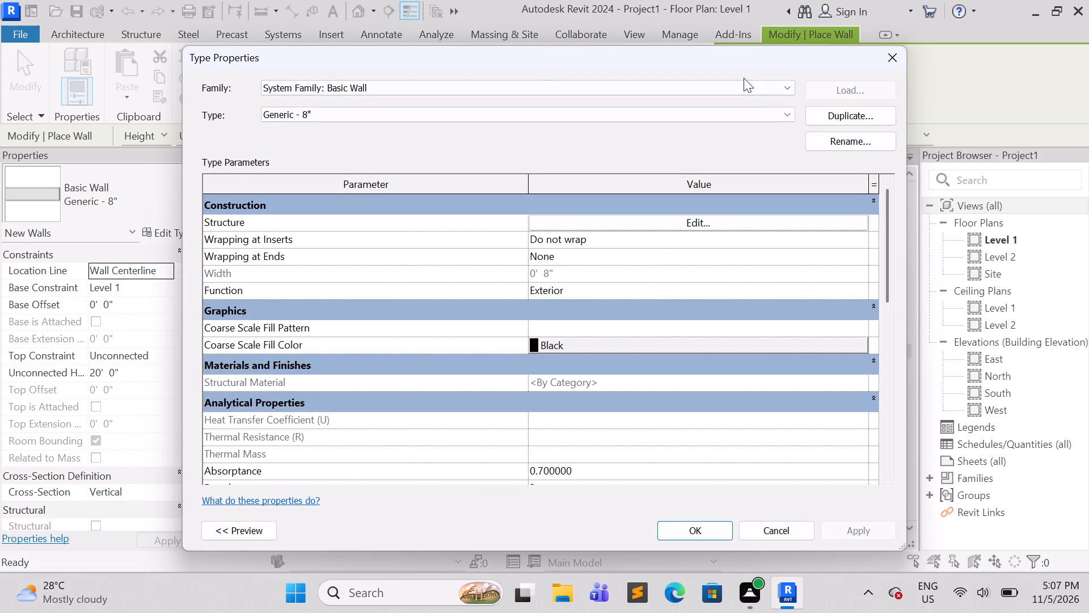
{"action": "left_click", "coordinate": [831, 112]}
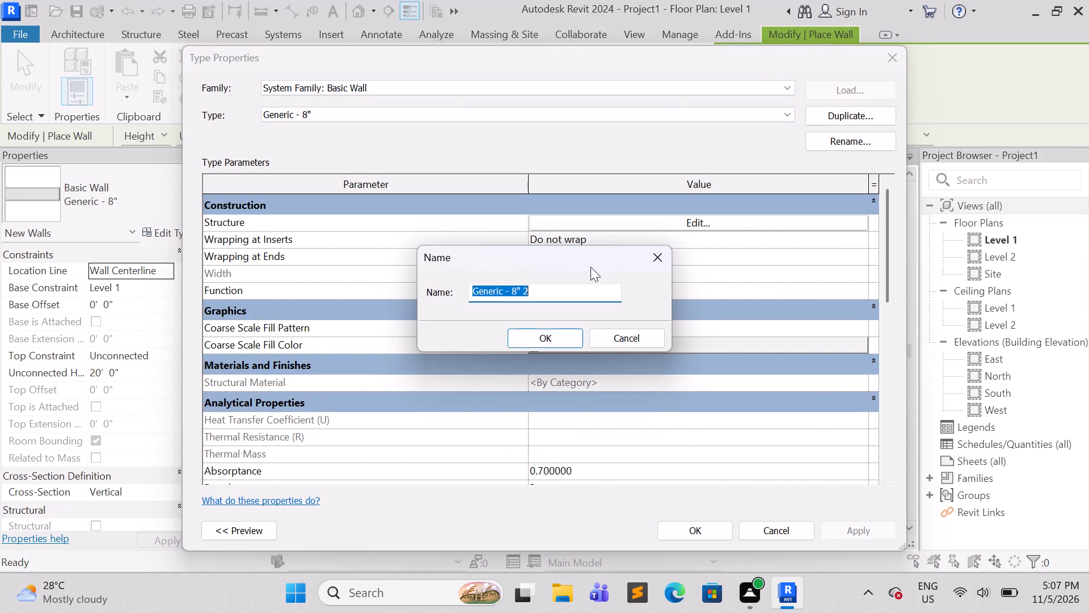
{"action": "left_click", "coordinate": [546, 294]}
{"action": "key", "text": "BackSpace"}
{"action": "key", "text": "BackSpace"}
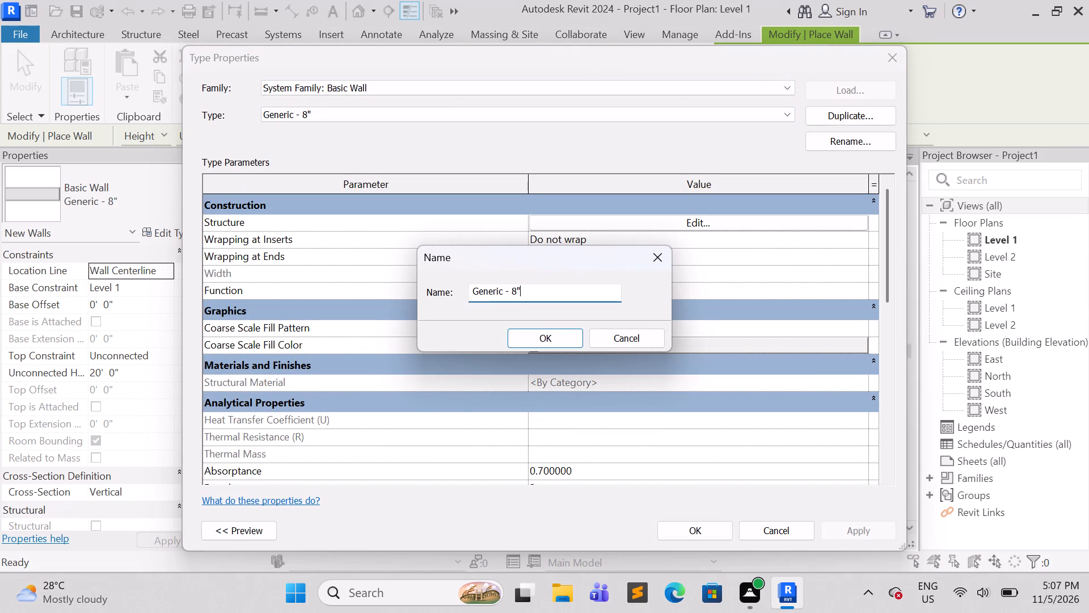
{"action": "key", "text": "BackSpace"}
{"action": "key", "text": "BackSpace"}
{"action": "key", "text": "9"}
{"action": "key", "text": "shift+quotedbl"}
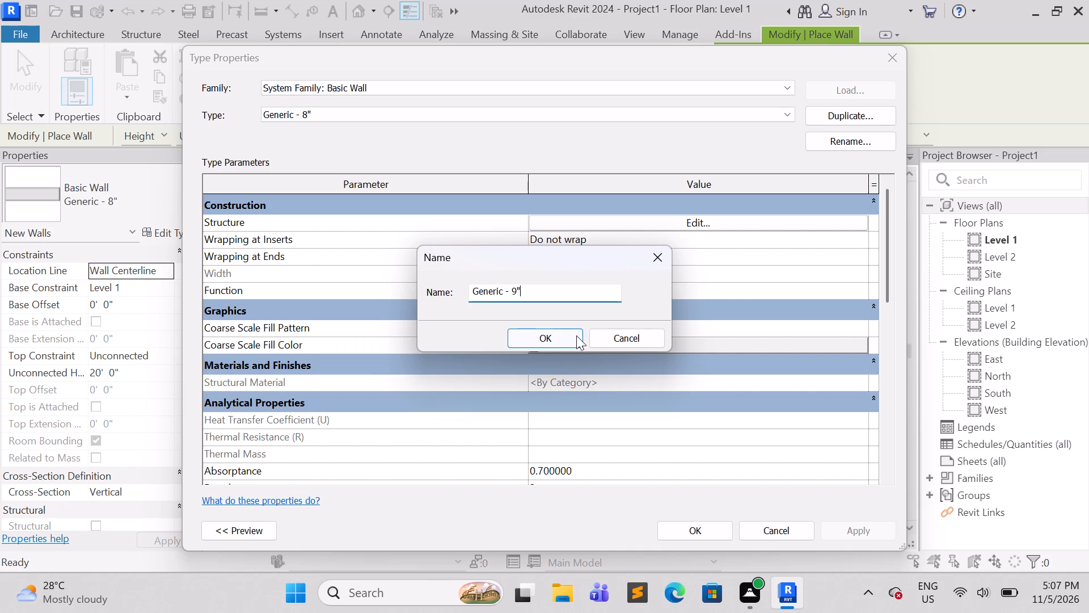
{"action": "left_click", "coordinate": [576, 335]}
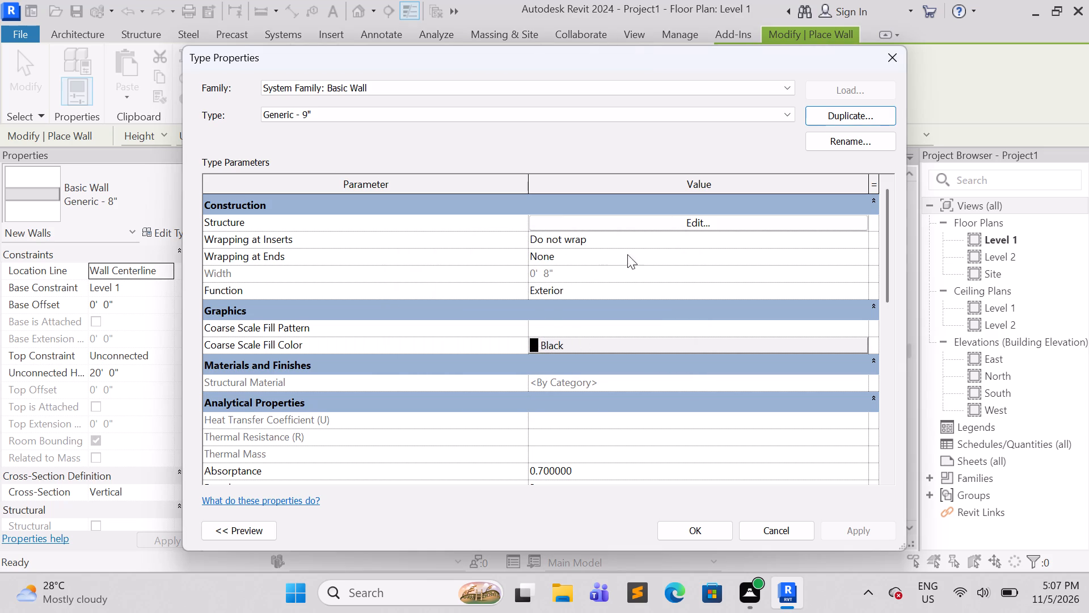
Set the Generic - 9" wall's structure layer thickness to 9" and apply the type changes.
{"action": "left_click", "coordinate": [682, 218]}
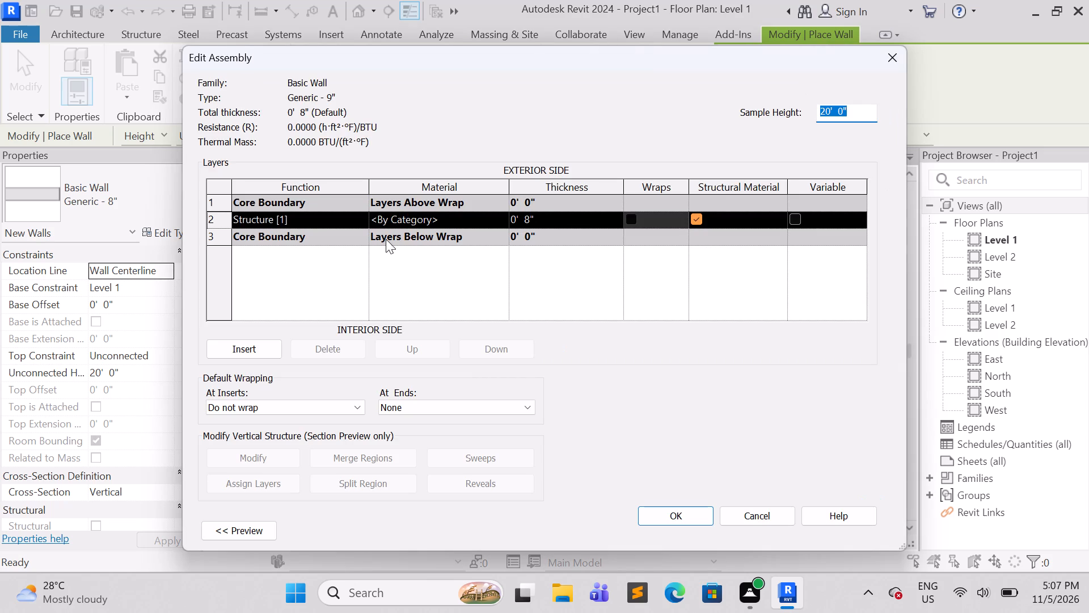
{"action": "left_click", "coordinate": [542, 216]}
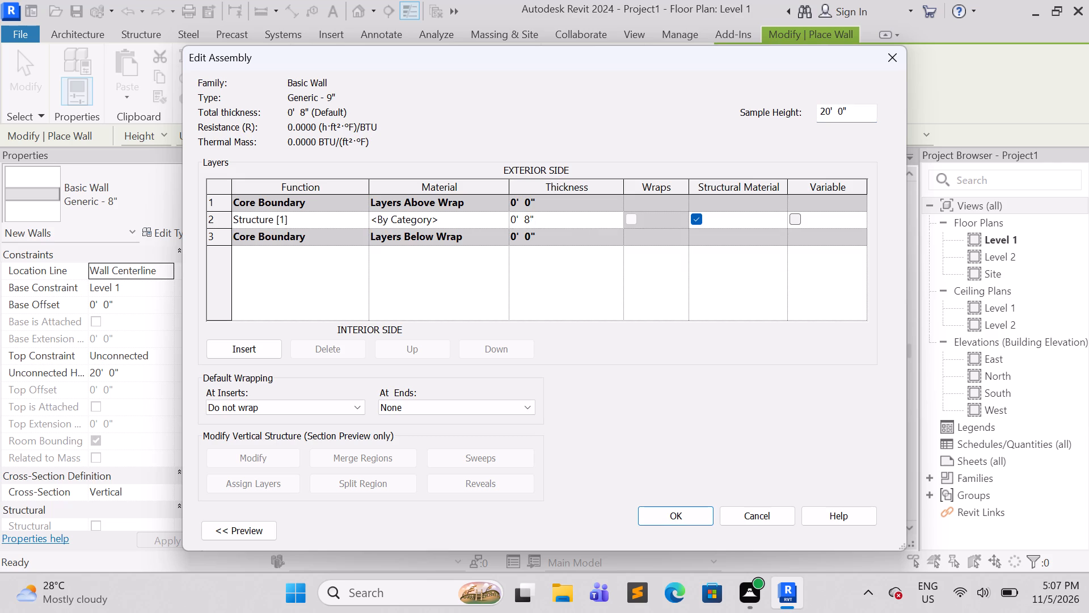
{"action": "key", "text": "BackSpace"}
{"action": "key", "text": "BackSpace"}
{"action": "key", "text": "9"}
{"action": "key", "text": "shift+quotedbl"}
{"action": "left_click", "coordinate": [667, 517]}
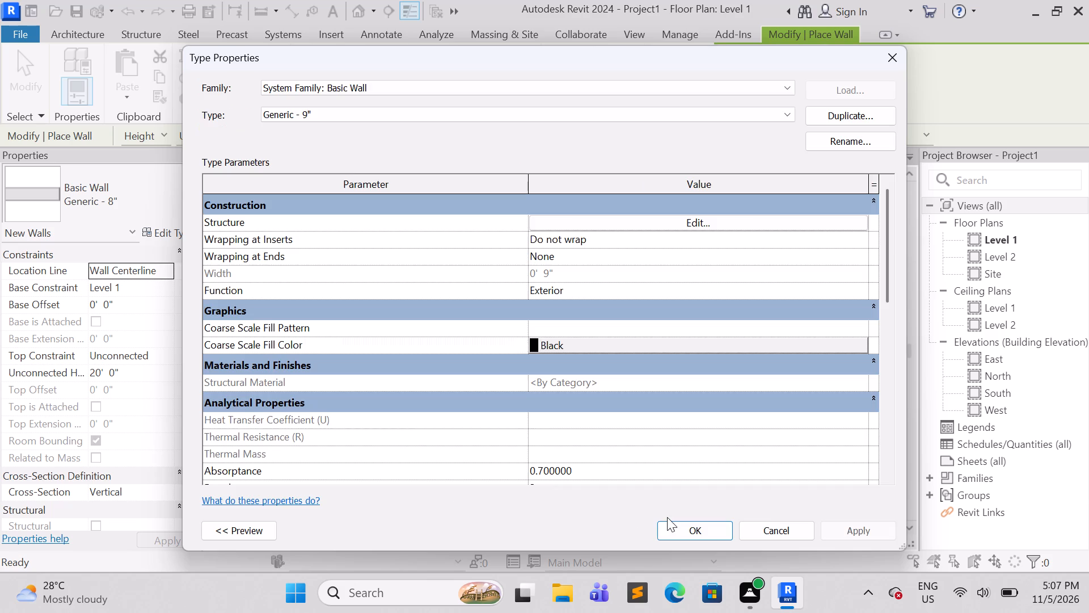
{"action": "left_click", "coordinate": [868, 531]}
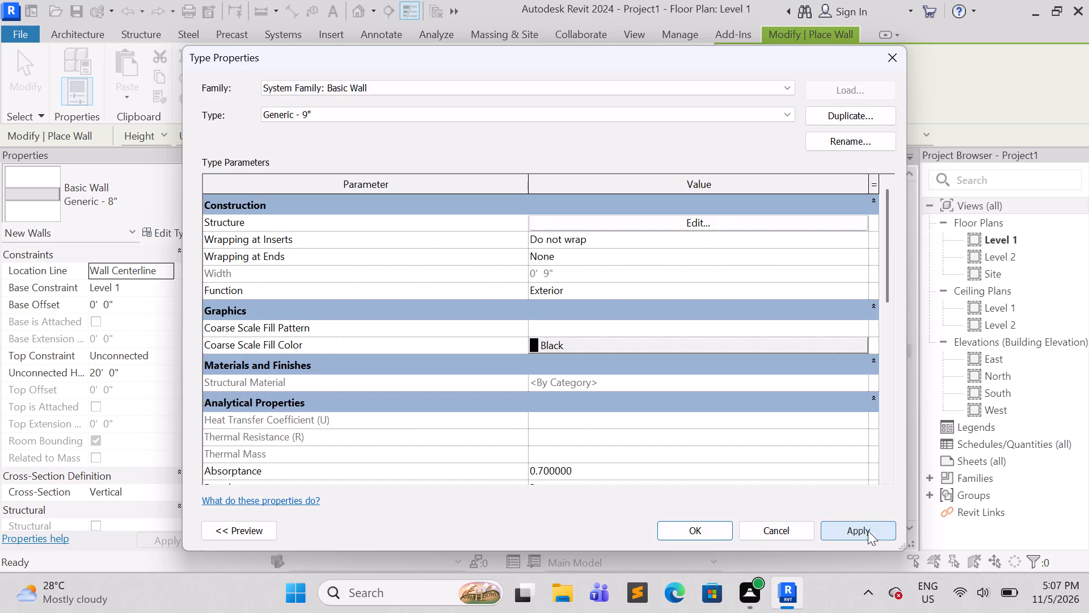
{"action": "left_click", "coordinate": [708, 526]}
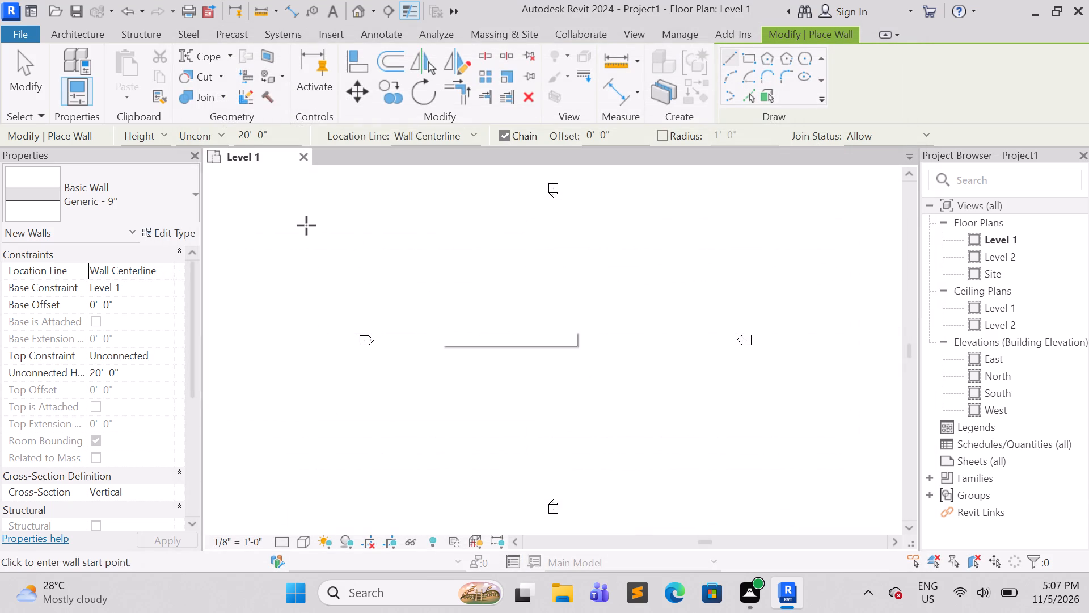
Draw the closed rectangular outline of exterior walls on Level 1 with Generic - 9", 24' wide and 42' long.
{"action": "left_click", "coordinate": [727, 63]}
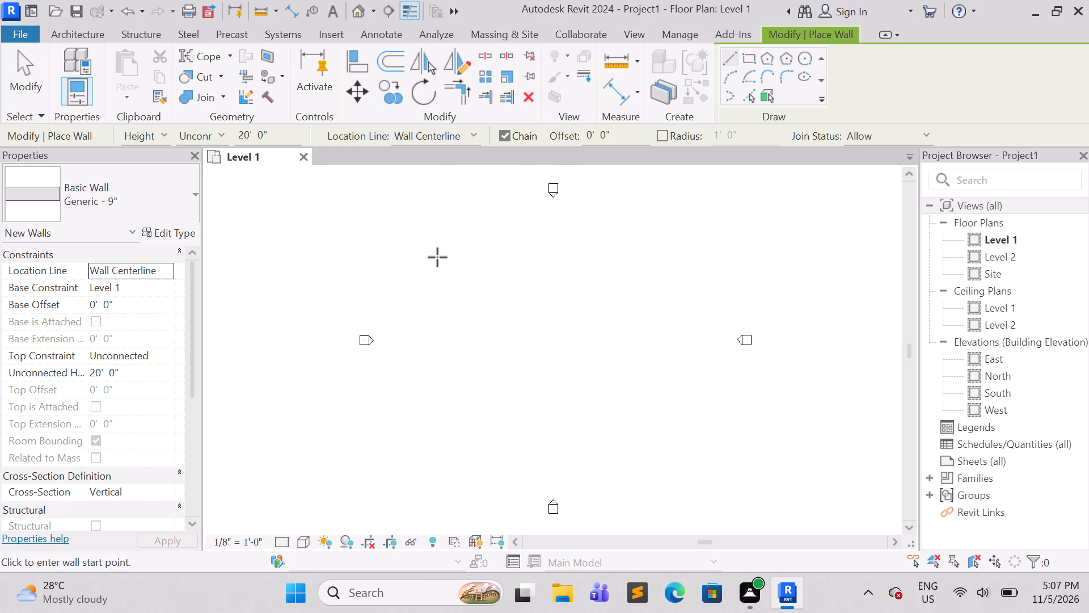
{"action": "left_click", "coordinate": [438, 255]}
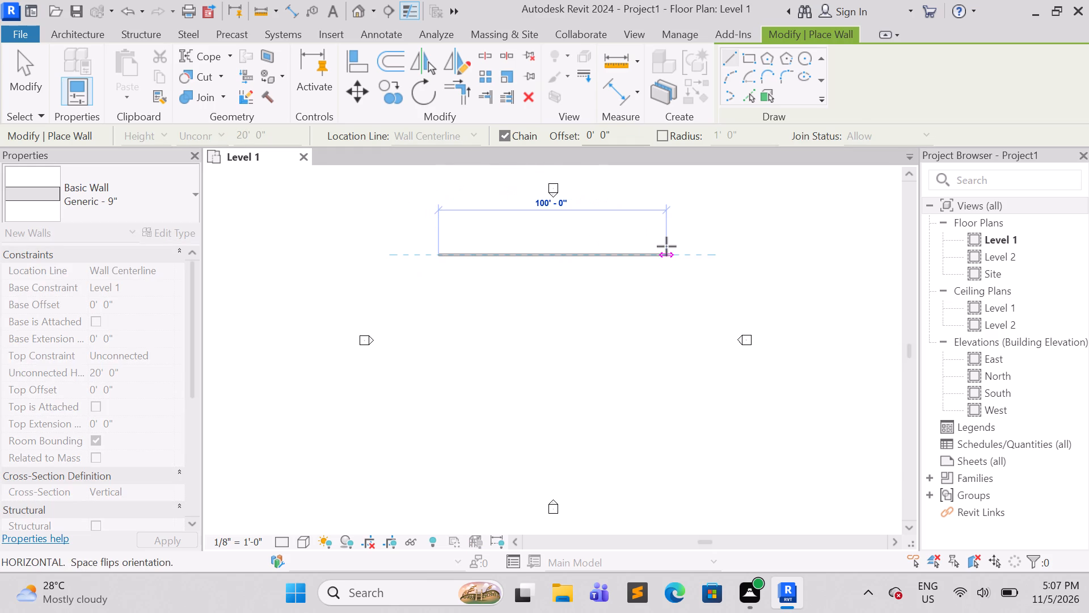
{"action": "type", "text": "24"}
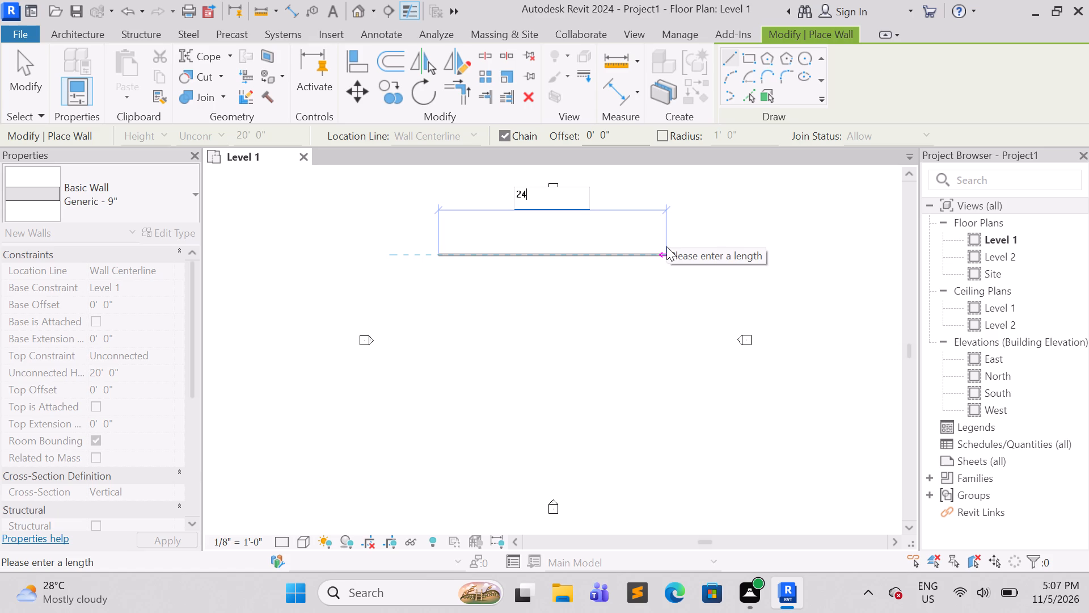
{"action": "key", "text": "apostrophe"}
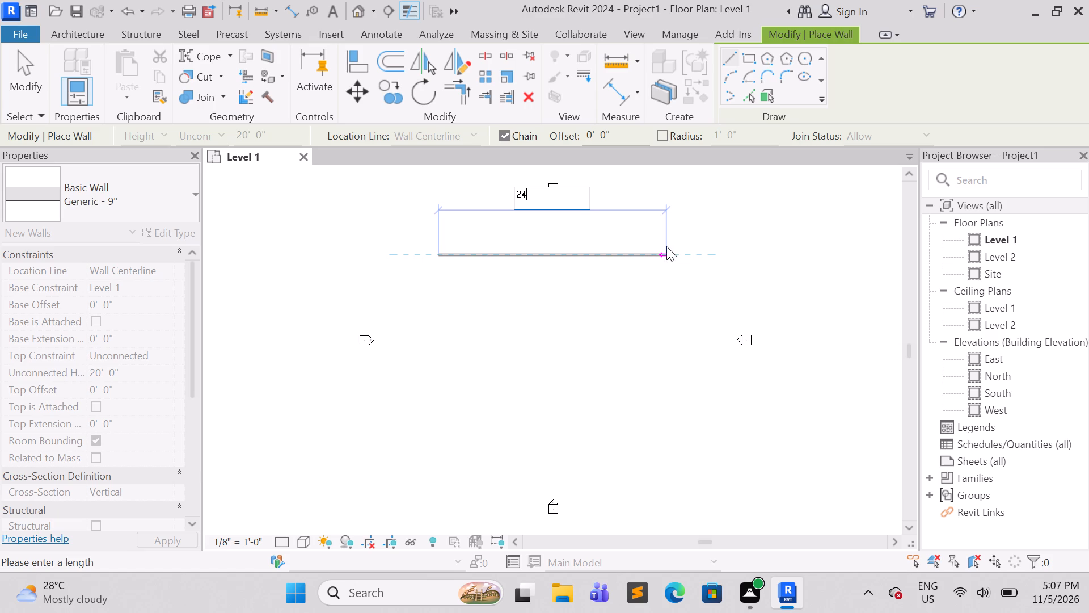
{"action": "key", "text": "Return"}
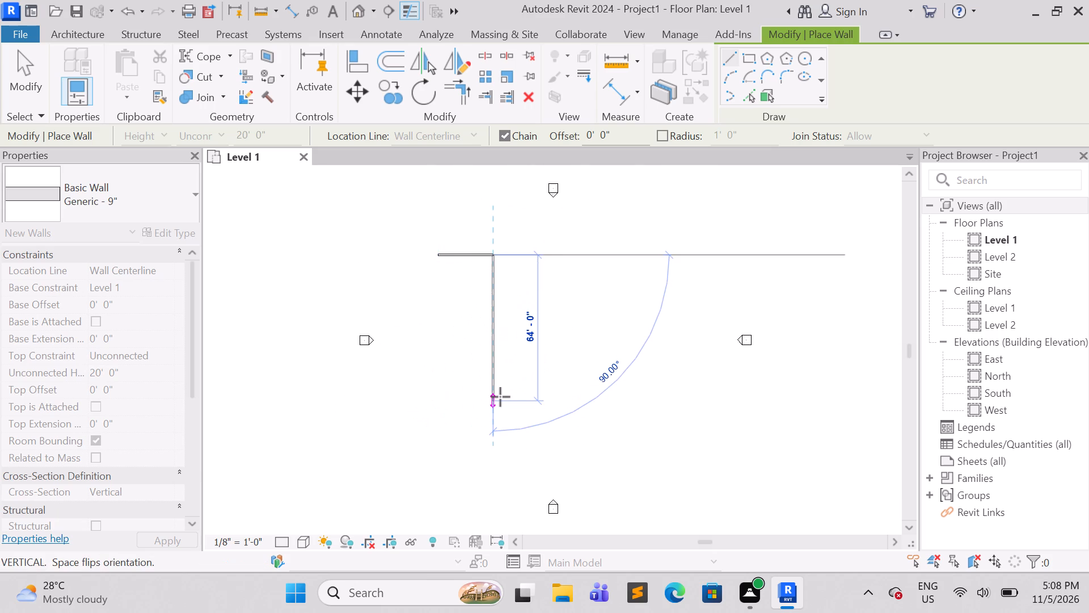
{"action": "type", "text": "42"}
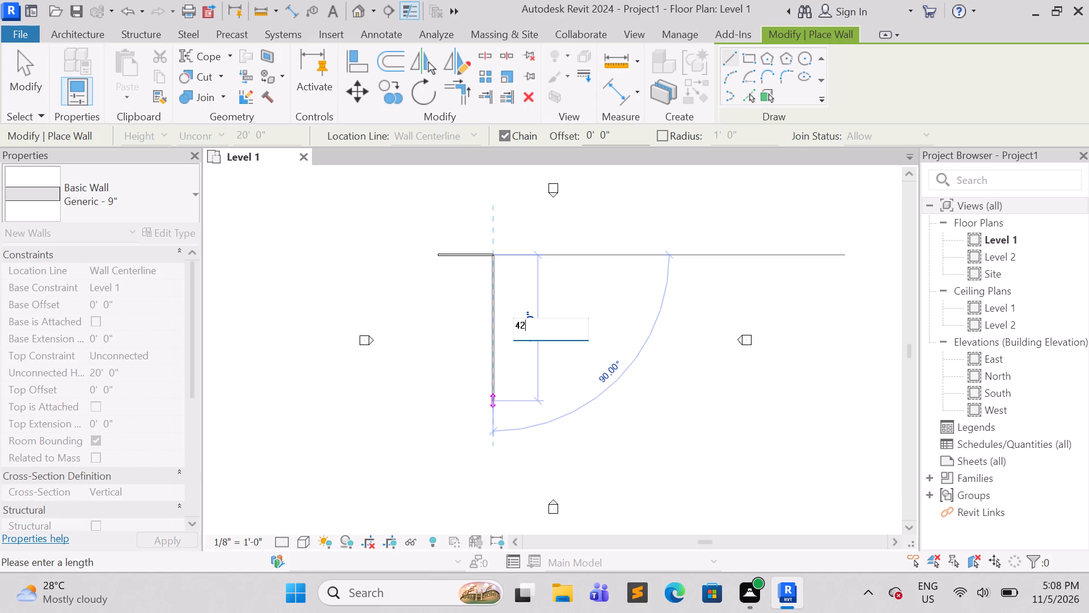
{"action": "key", "text": "apostrophe"}
{"action": "key", "text": "Return"}
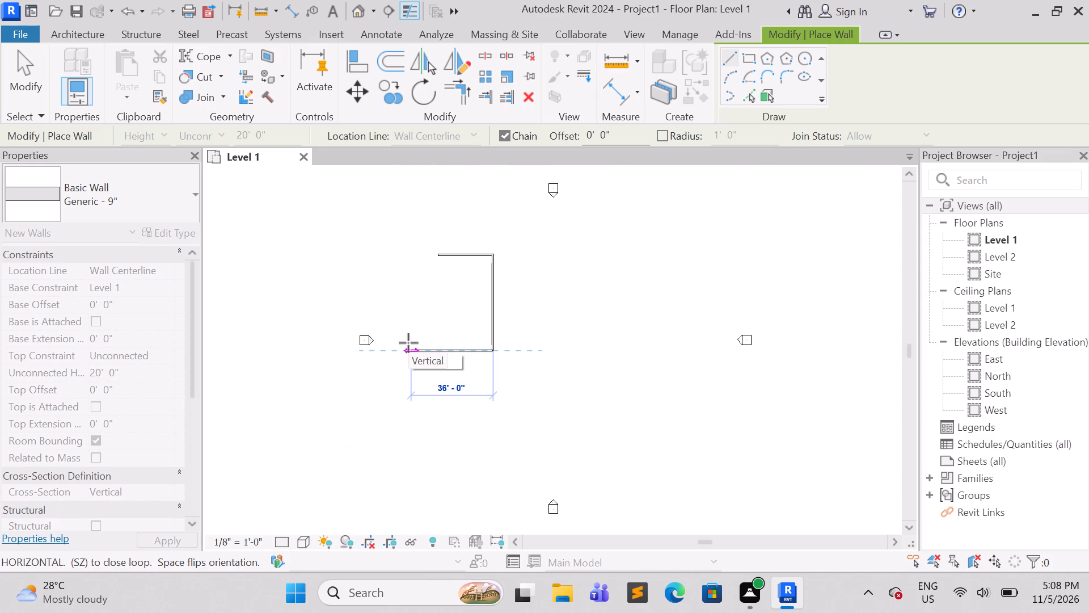
{"action": "type", "text": "24"}
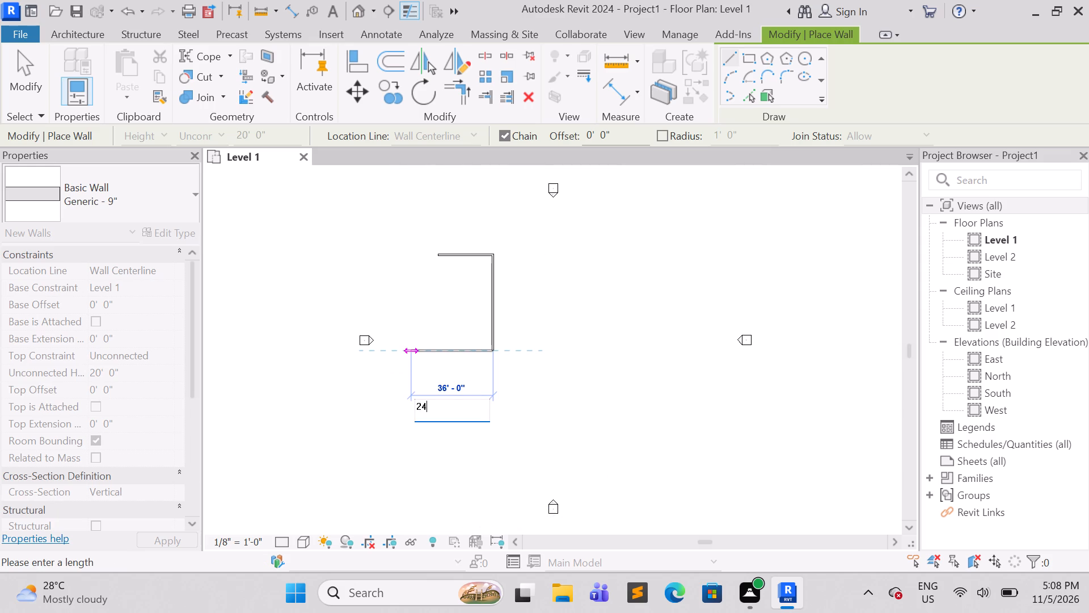
{"action": "key", "text": "apostrophe"}
{"action": "key", "text": "Return"}
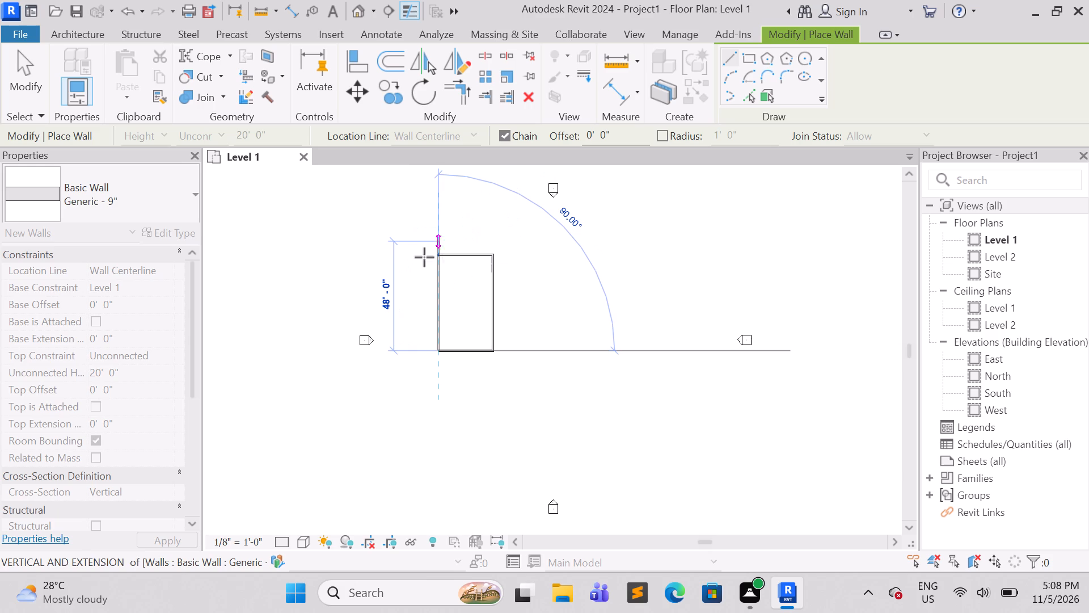
{"action": "left_click", "coordinate": [439, 254]}
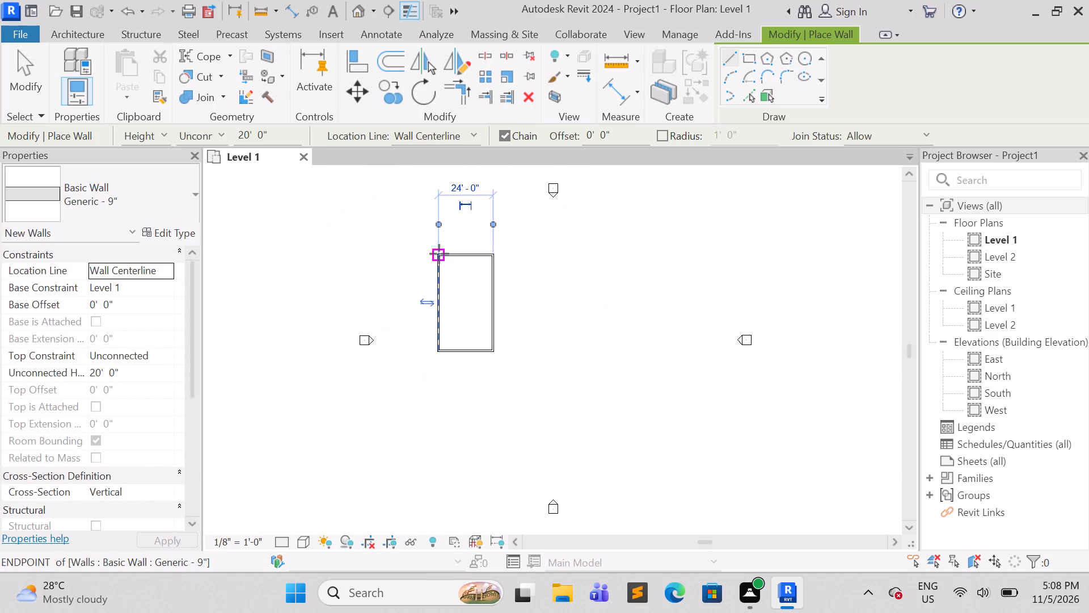
{"action": "key", "text": "Escape"}
Choose the Generic - 6" basic wall type for the interior walls.
{"action": "scroll", "coordinate": [442, 266], "scroll_direction": "up", "scroll_amount": 8}
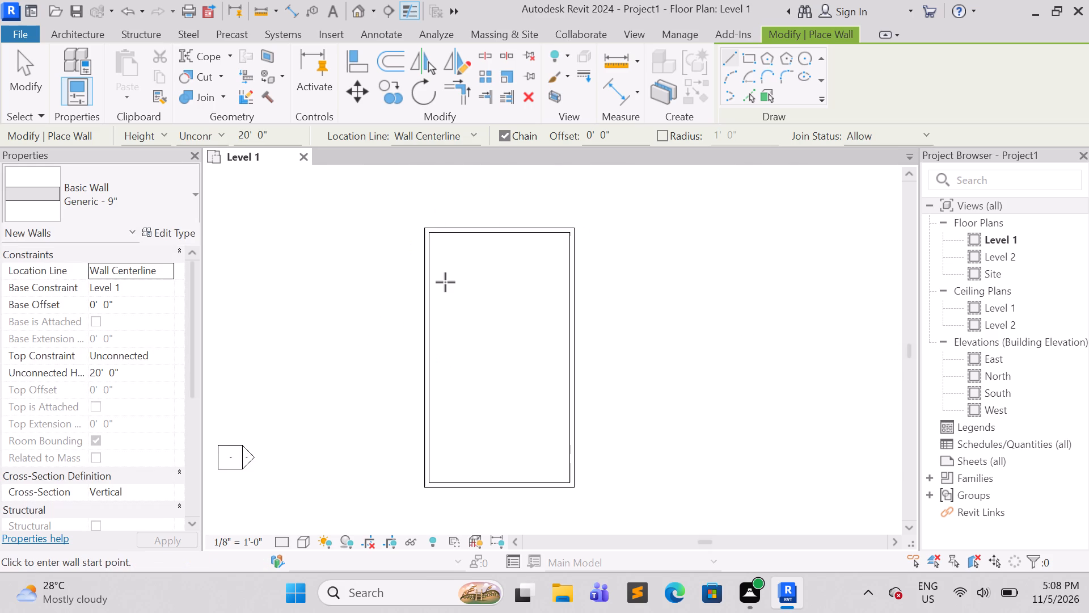
{"action": "scroll", "coordinate": [514, 262], "scroll_direction": "up", "scroll_amount": 4}
{"action": "middle_click_drag", "start_coordinate": [515, 262], "coordinate": [531, 255]}
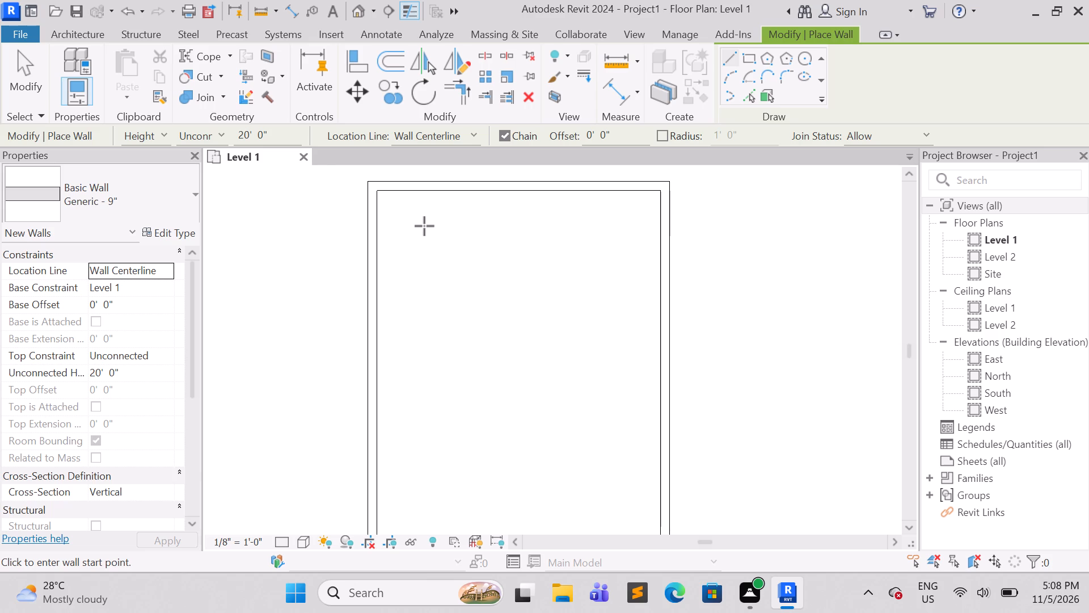
{"action": "left_click", "coordinate": [175, 190]}
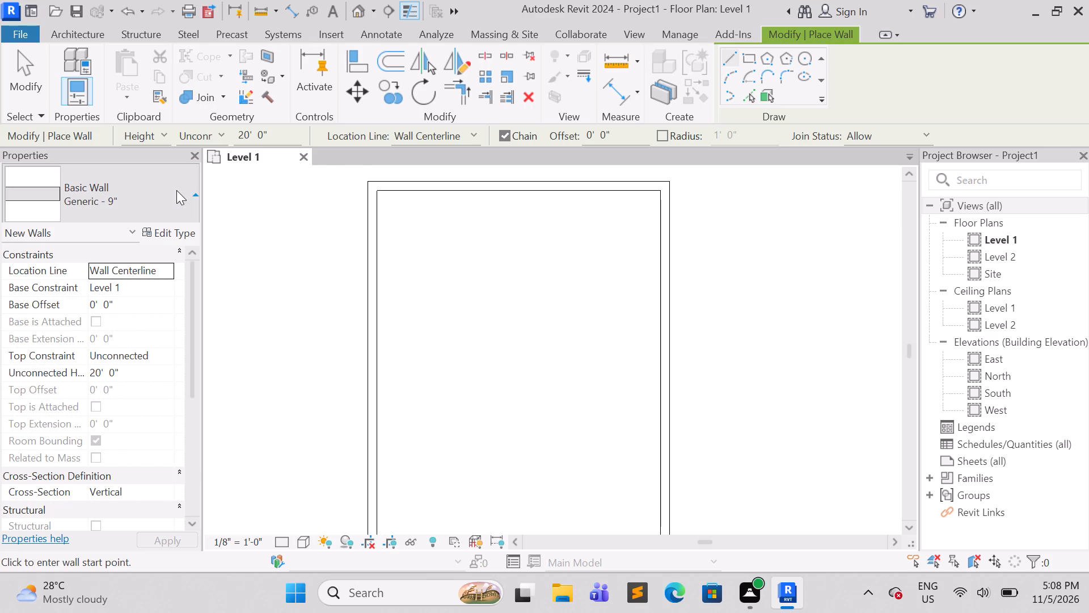
{"action": "scroll", "coordinate": [76, 414], "scroll_direction": "down", "scroll_amount": 2}
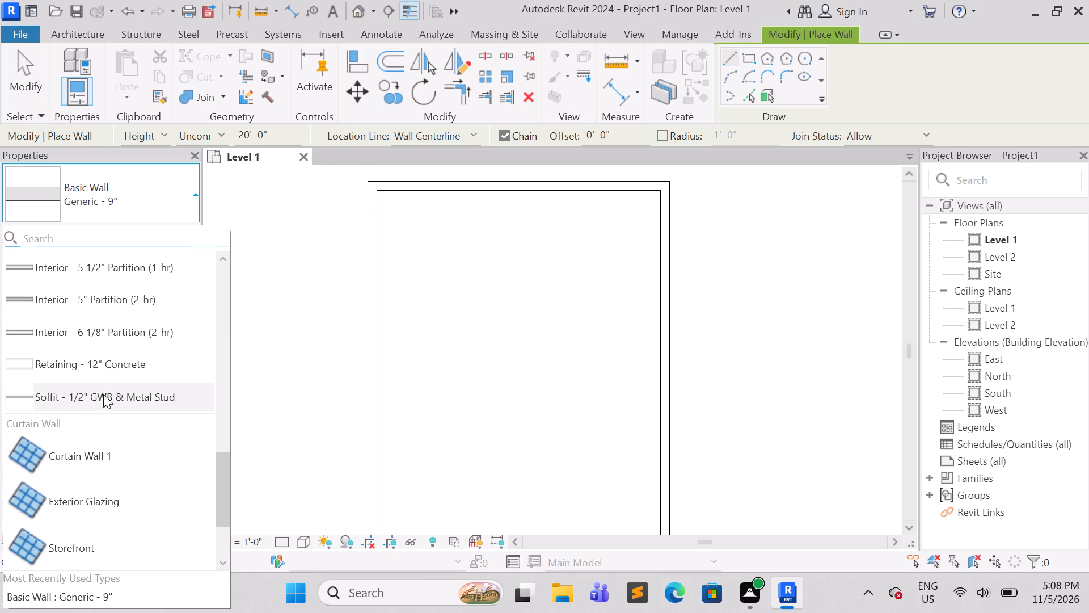
{"action": "scroll", "coordinate": [125, 335], "scroll_direction": "up", "scroll_amount": 5}
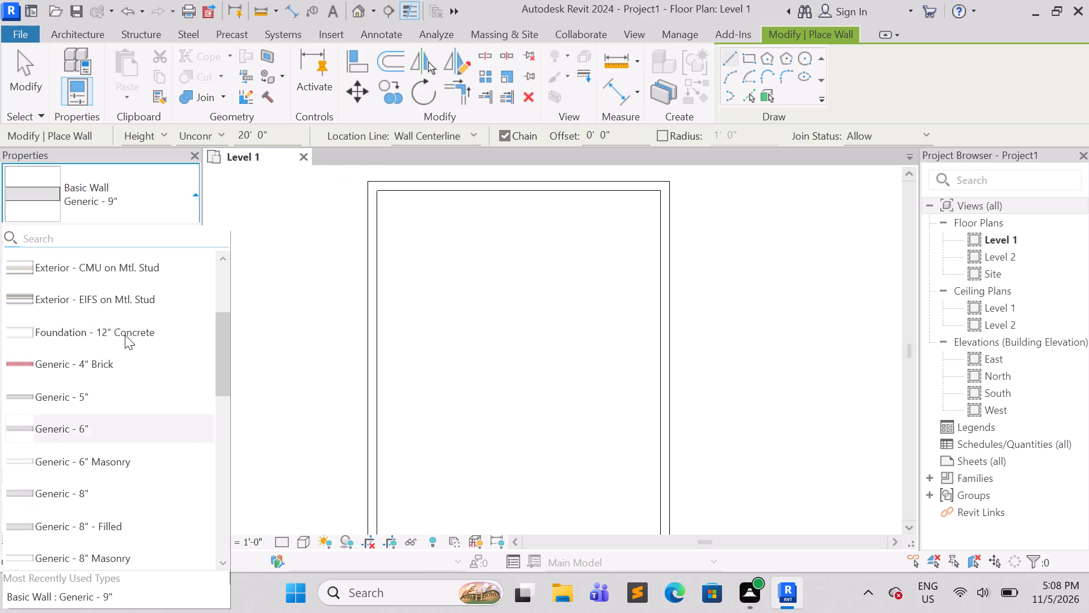
{"action": "scroll", "coordinate": [125, 335], "scroll_direction": "up", "scroll_amount": 1}
{"action": "left_click", "coordinate": [145, 186]}
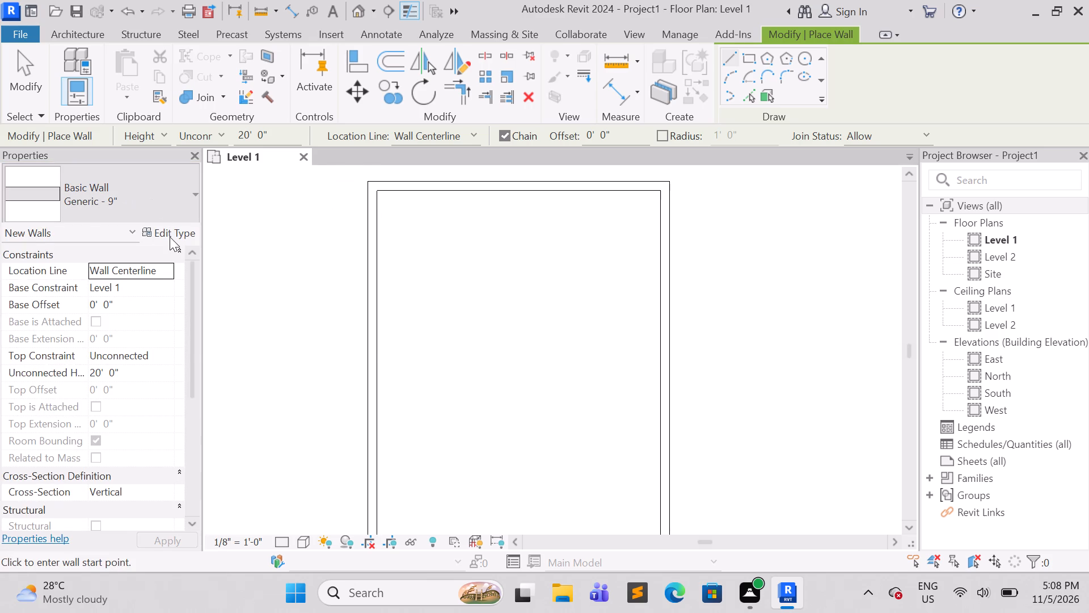
{"action": "left_click", "coordinate": [132, 220]}
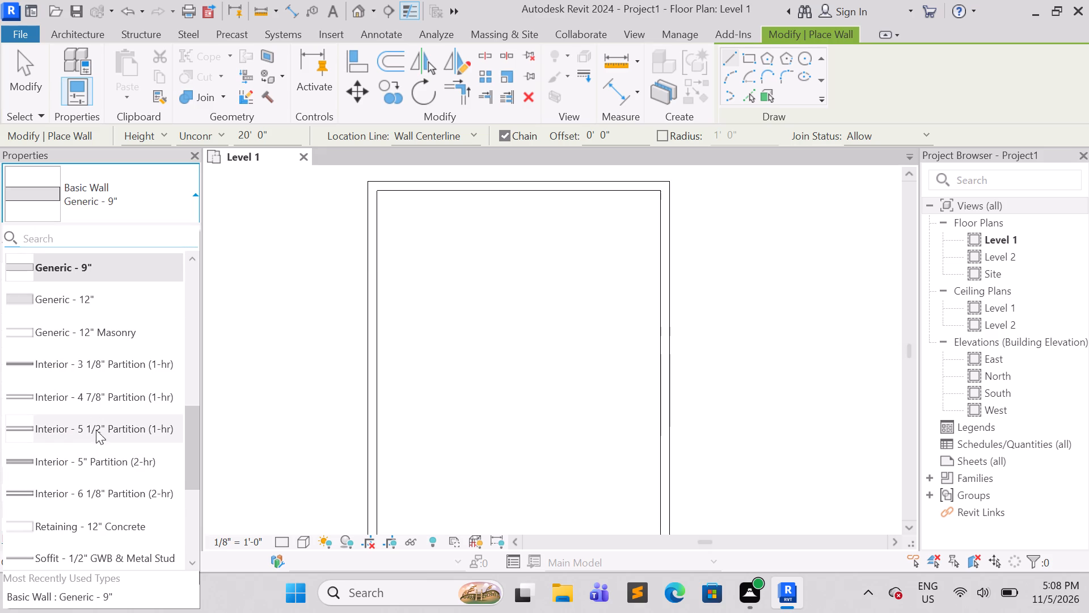
{"action": "scroll", "coordinate": [75, 353], "scroll_direction": "down", "scroll_amount": 4}
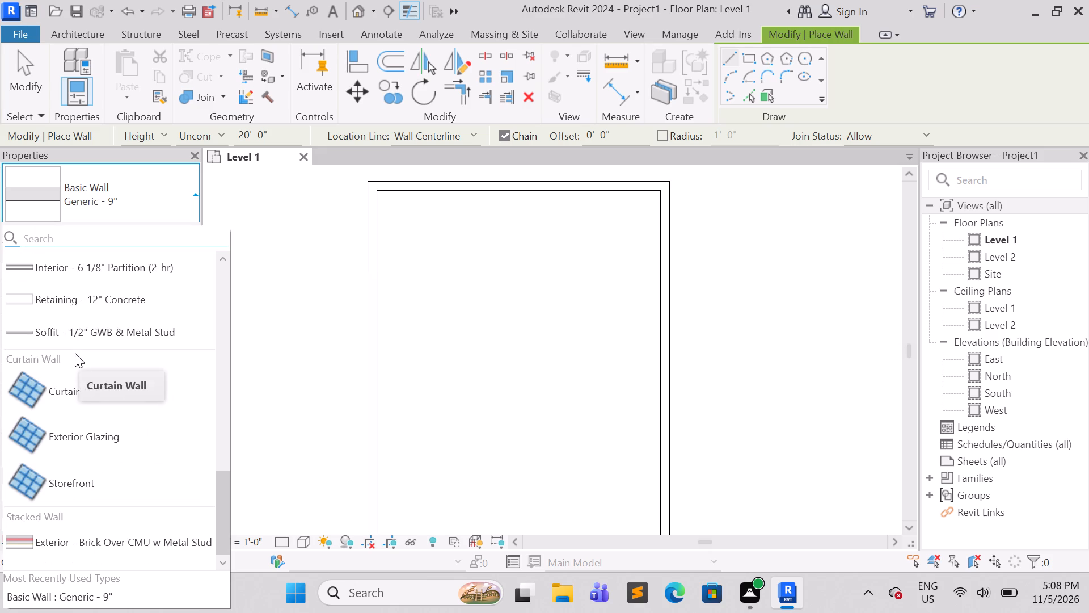
{"action": "scroll", "coordinate": [85, 338], "scroll_direction": "up", "scroll_amount": 4}
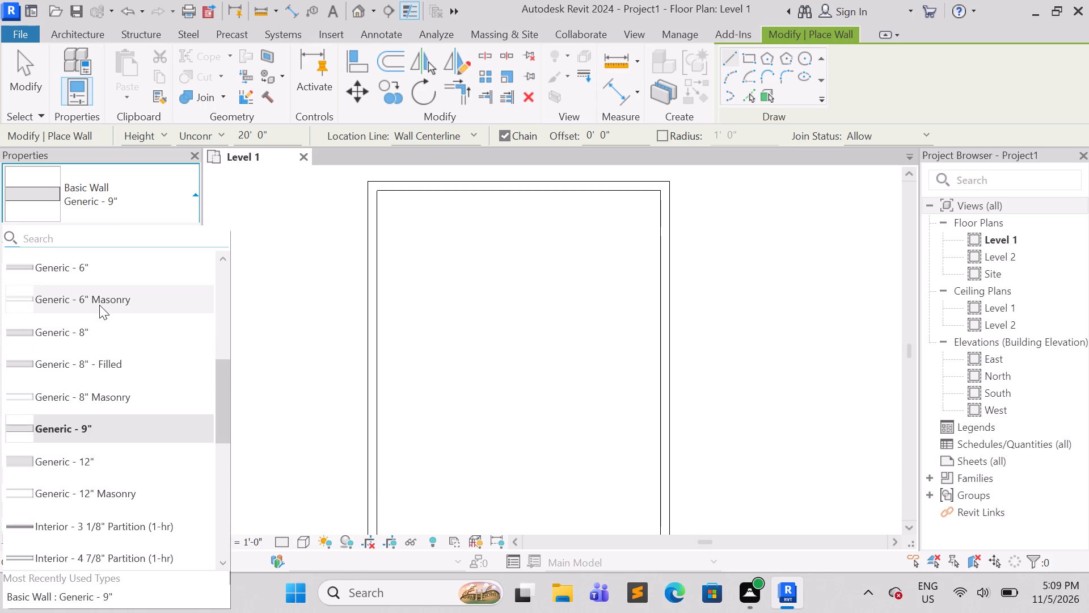
{"action": "left_click", "coordinate": [90, 265]}
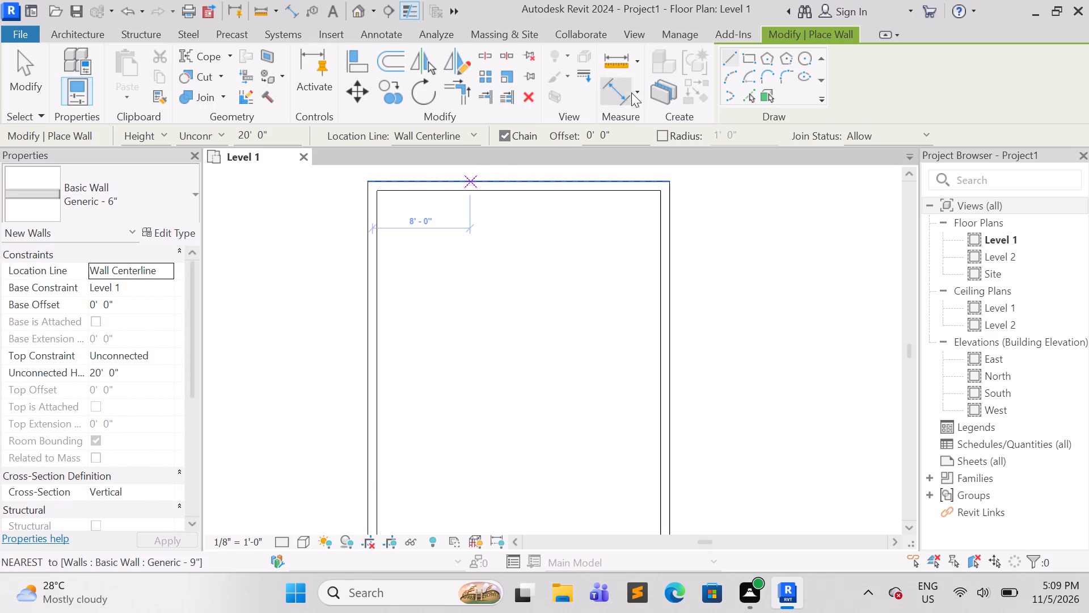
Draw a vertical Generic - 6" interior wall 12'6" long down from the top exterior wall, about 10' from the left exterior wall.
{"action": "left_click", "coordinate": [733, 55]}
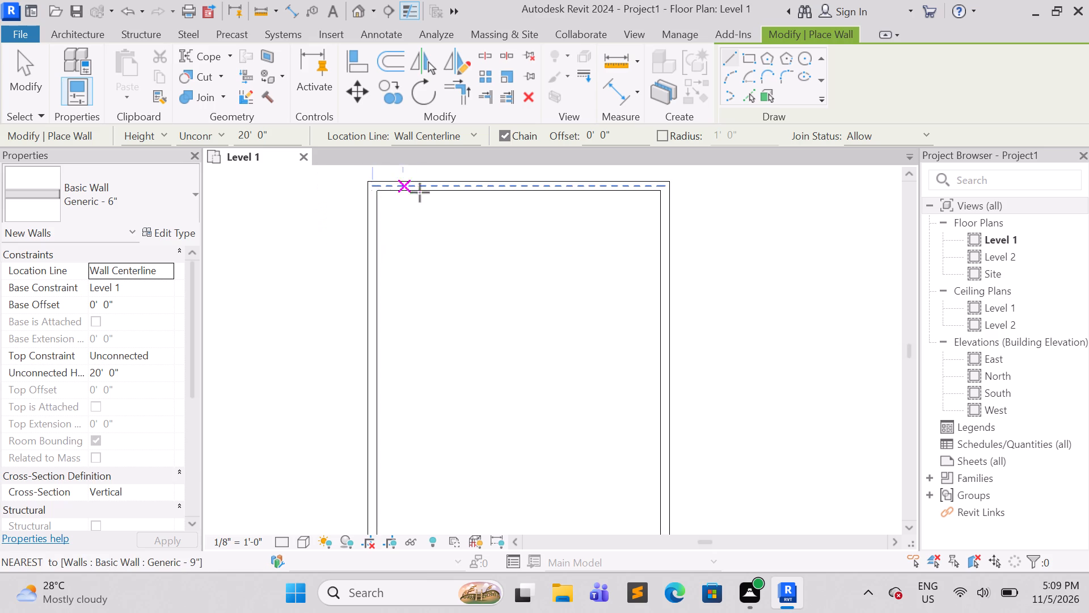
{"action": "scroll", "coordinate": [488, 197], "scroll_direction": "down", "scroll_amount": 3}
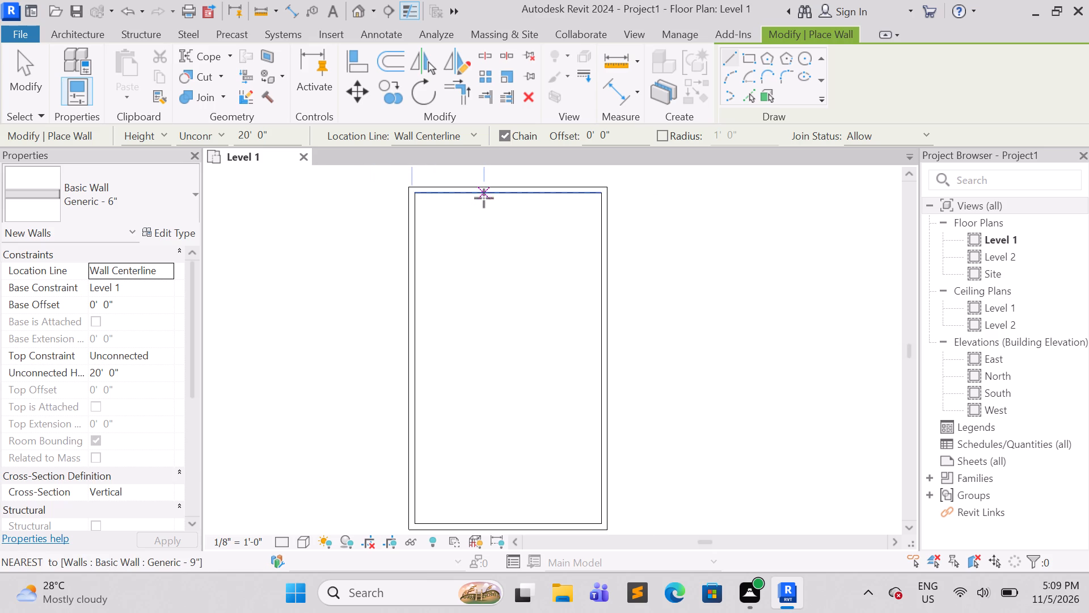
{"action": "middle_click_drag", "start_coordinate": [484, 198], "coordinate": [462, 305]}
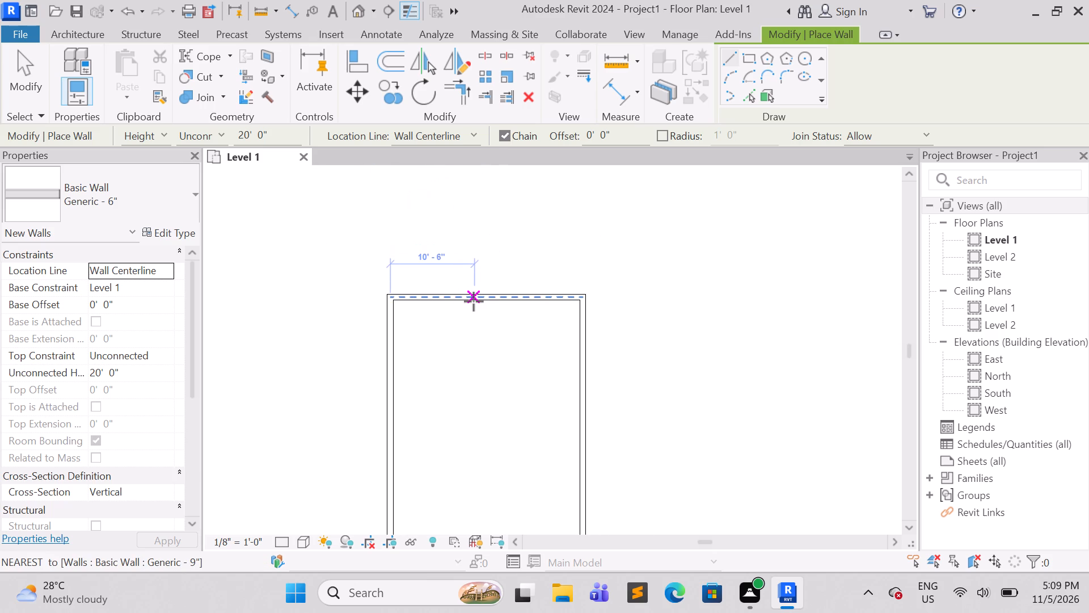
{"action": "left_click", "coordinate": [470, 303]}
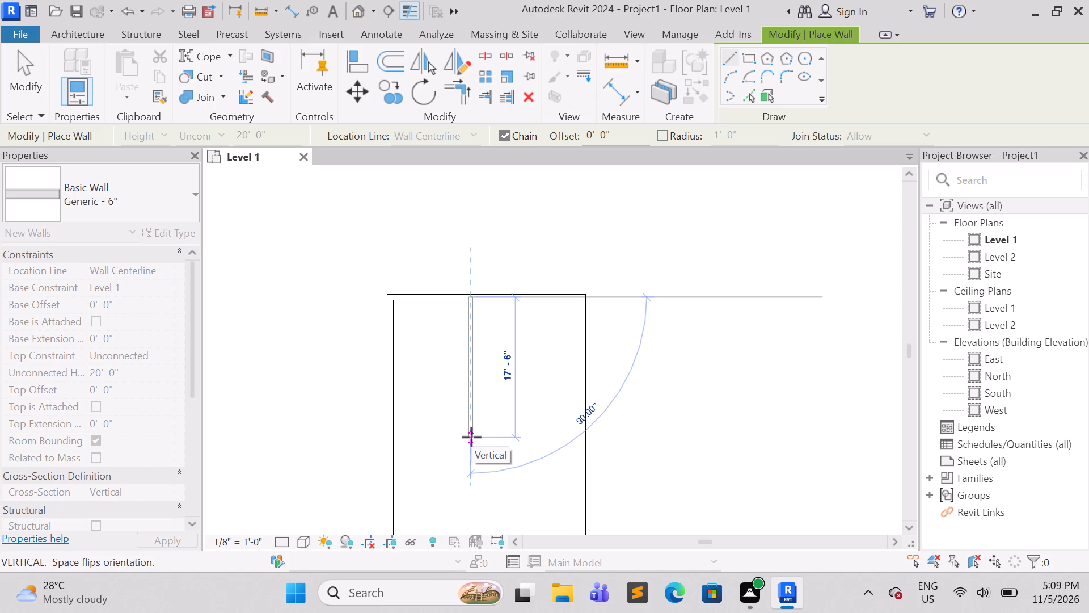
{"action": "key", "text": "1"}
{"action": "key", "text": "2"}
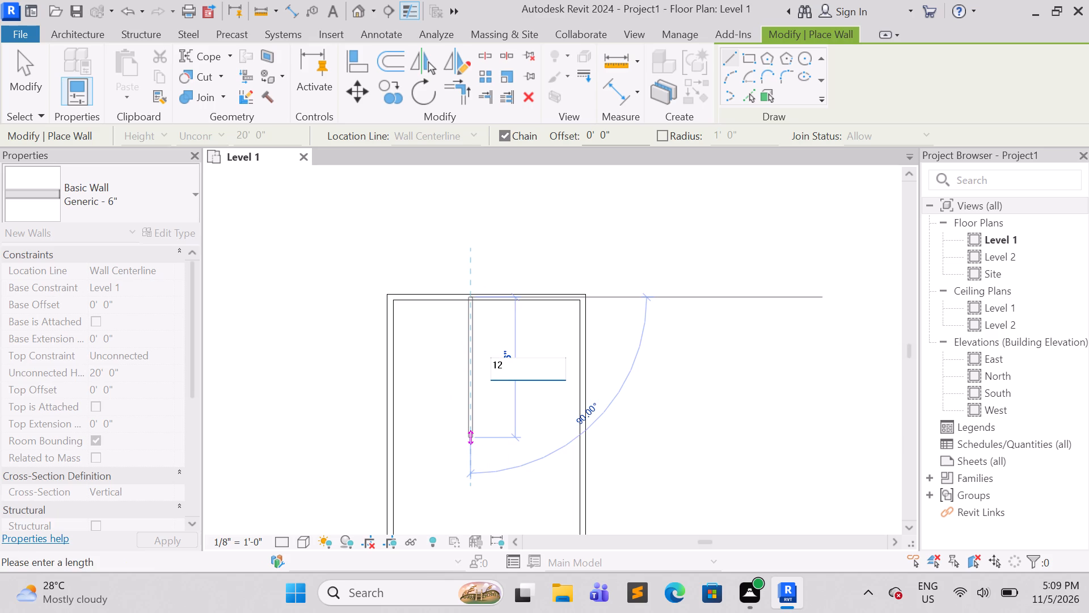
{"action": "key", "text": "apostrophe"}
{"action": "type", "text": "6\""}
{"action": "key", "text": "Return"}
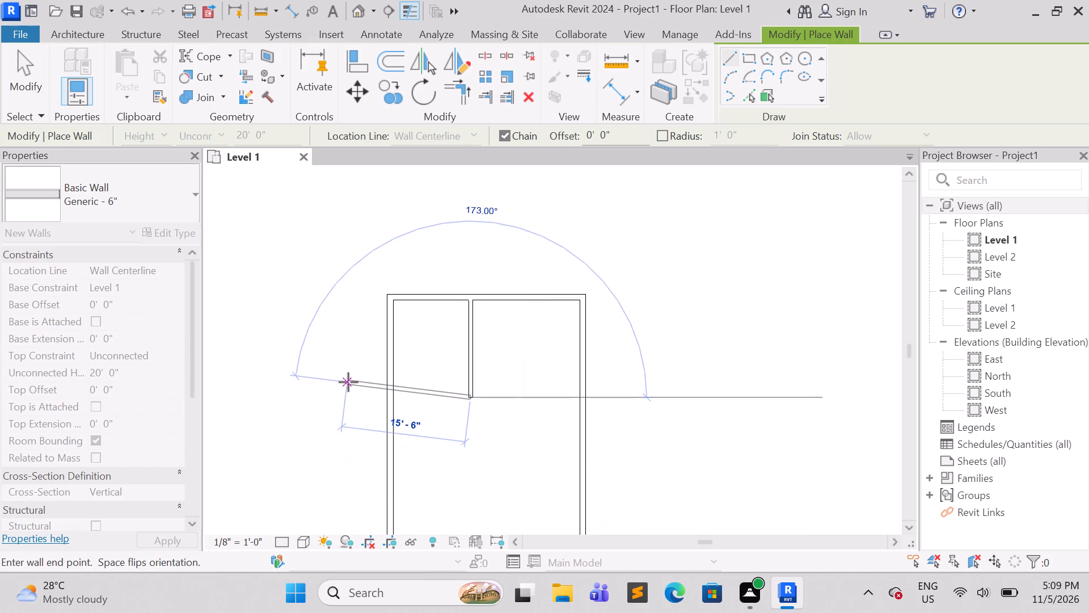
Draw horizontal Generic - 6" walls from the interior wall's lower end to the left and right exterior walls, forming two upper rooms.
{"action": "scroll", "coordinate": [386, 403], "scroll_direction": "up", "scroll_amount": 6}
{"action": "left_click", "coordinate": [405, 393]}
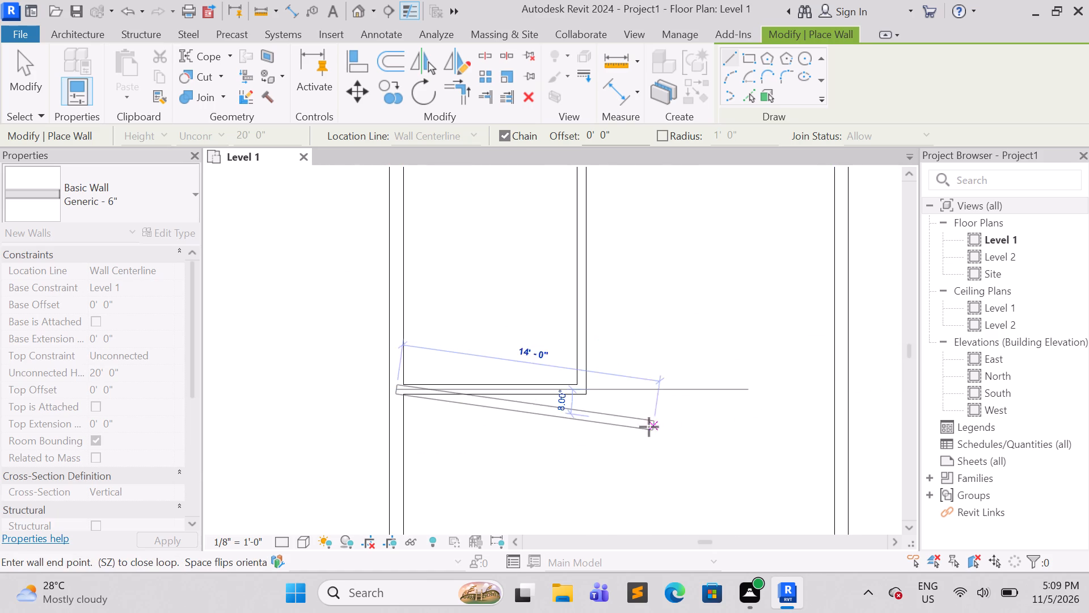
{"action": "key", "text": "Escape"}
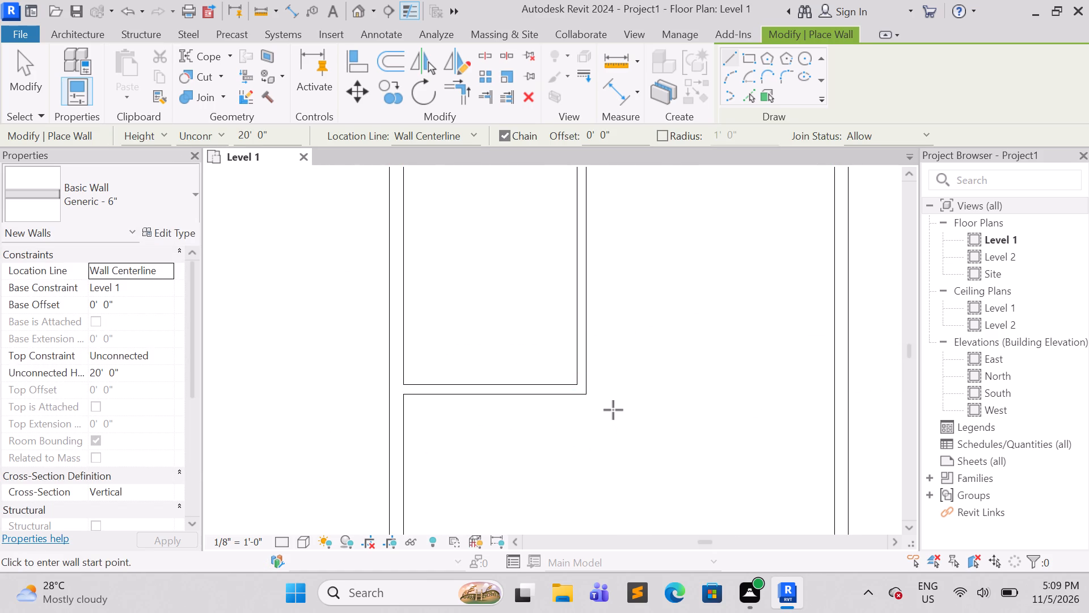
{"action": "key", "text": "space"}
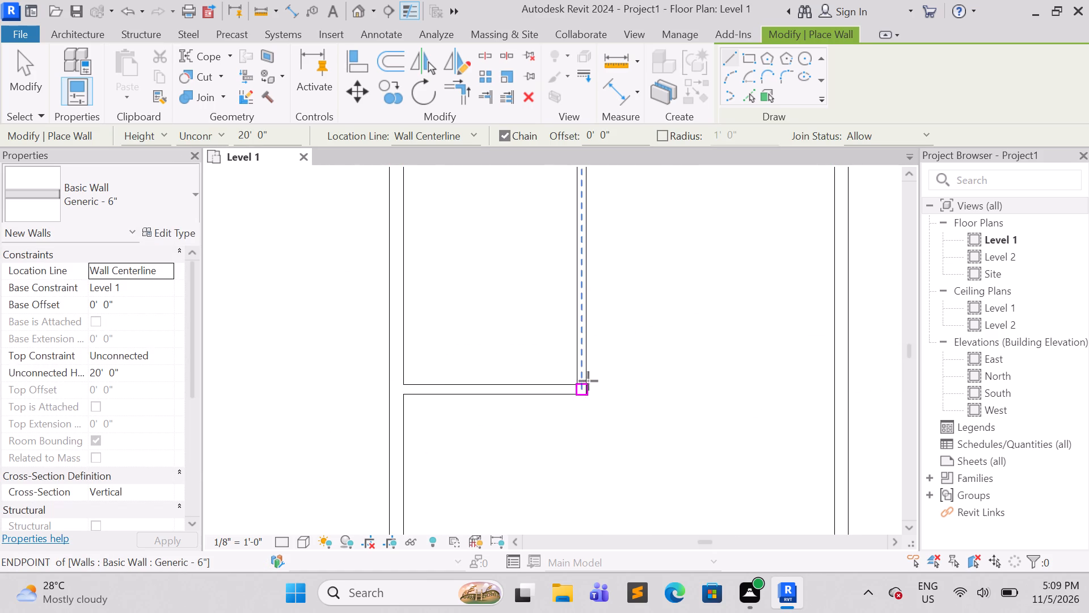
{"action": "left_click", "coordinate": [592, 387]}
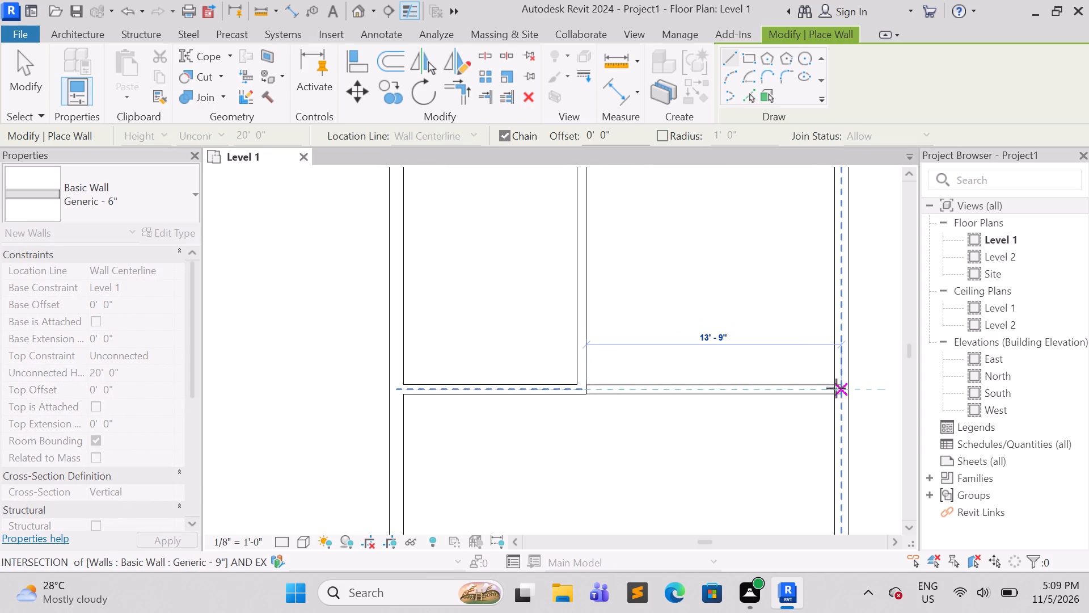
{"action": "left_click", "coordinate": [834, 388]}
{"action": "key", "text": "Escape"}
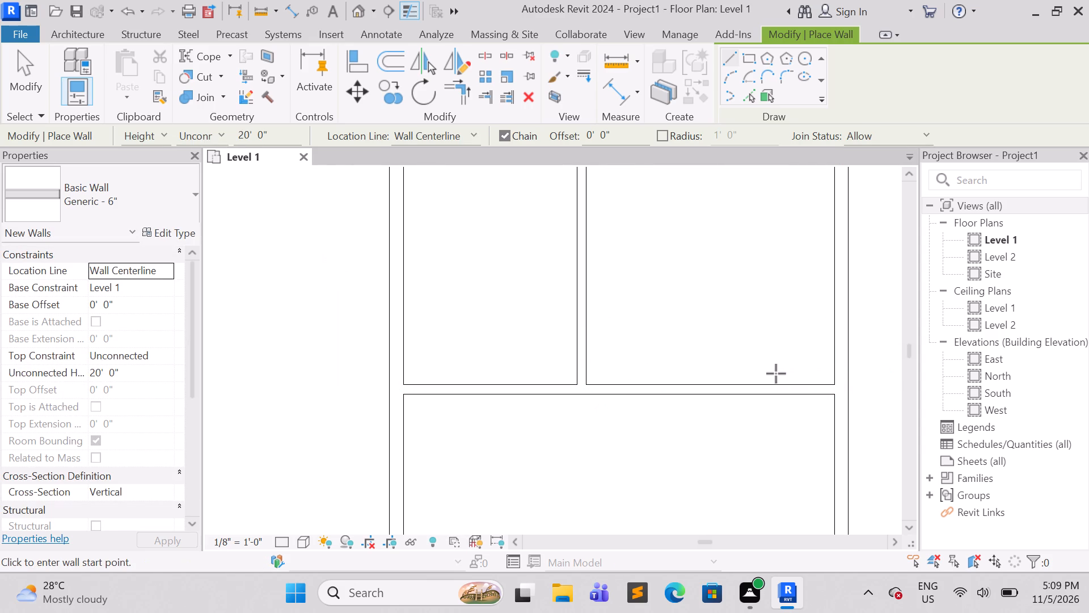
Check the upper-right room's clear width with an aligned dimension between the inner wall faces, without placing it.
{"action": "scroll", "coordinate": [745, 379], "scroll_direction": "down", "scroll_amount": 5}
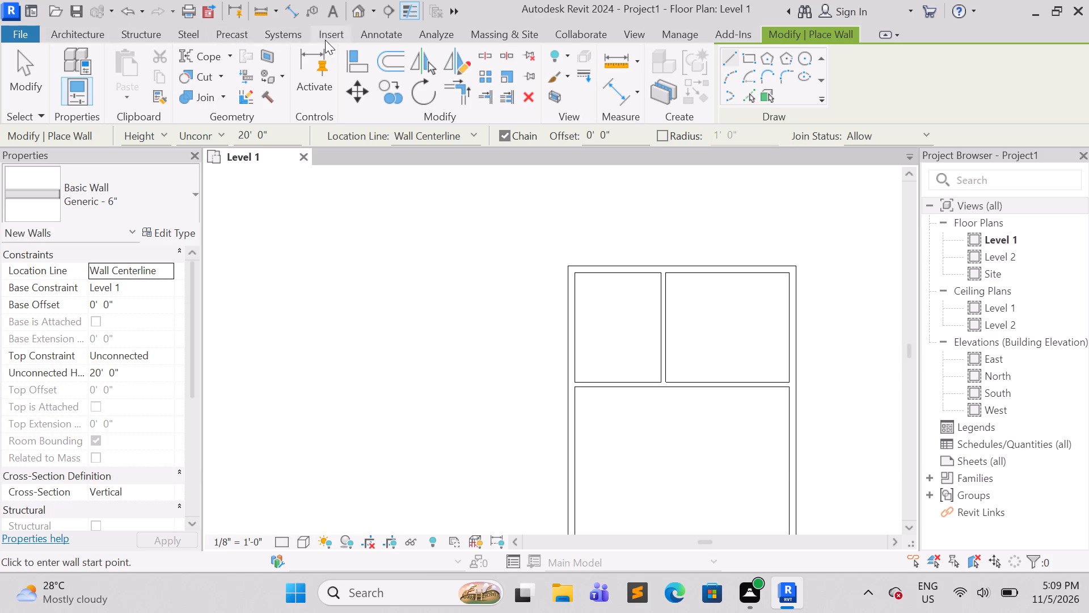
{"action": "left_click", "coordinate": [383, 32]}
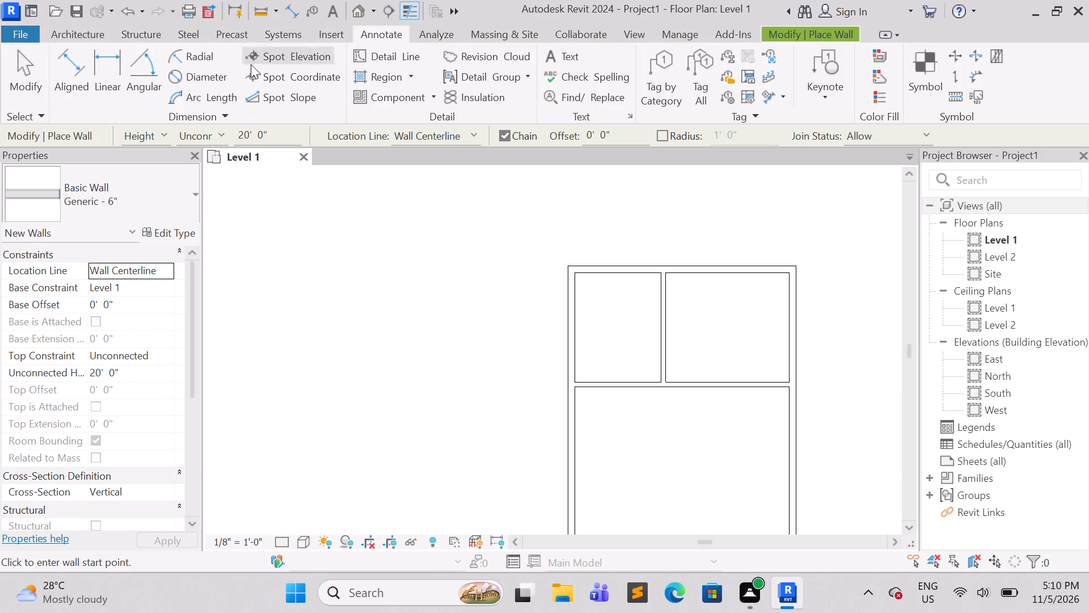
{"action": "left_click", "coordinate": [88, 89]}
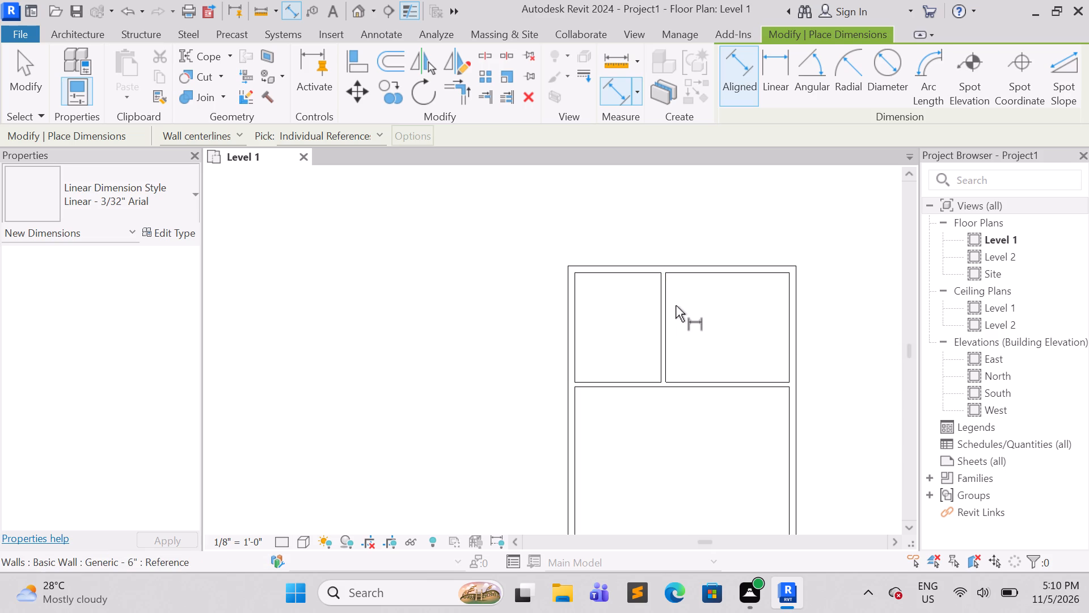
{"action": "scroll", "coordinate": [661, 309], "scroll_direction": "up", "scroll_amount": 7}
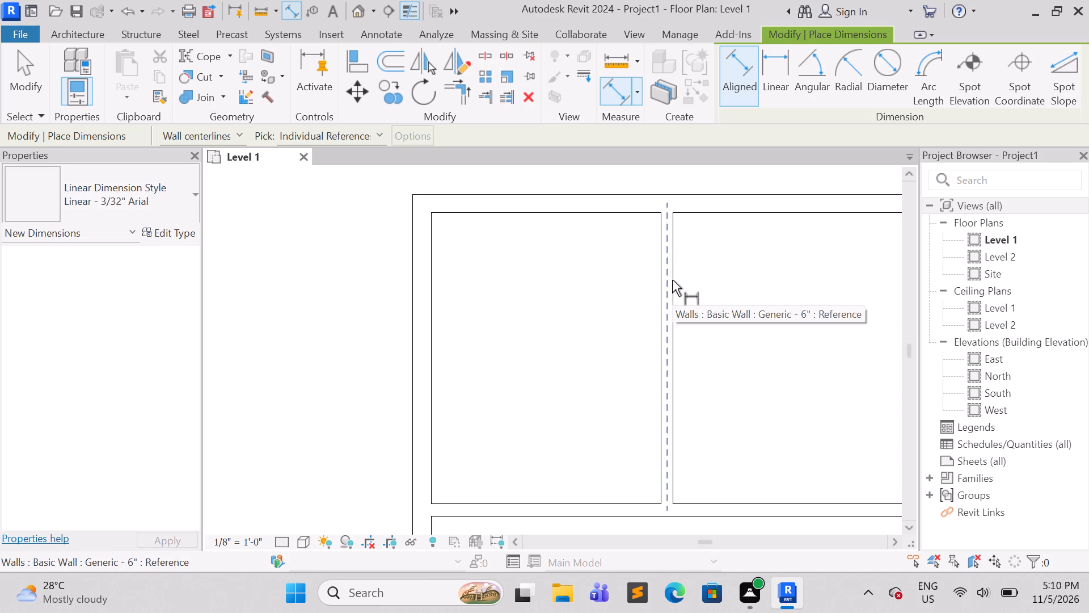
{"action": "key", "text": "Tab"}
{"action": "left_click", "coordinate": [672, 280]}
{"action": "scroll", "coordinate": [754, 284], "scroll_direction": "down", "scroll_amount": 3}
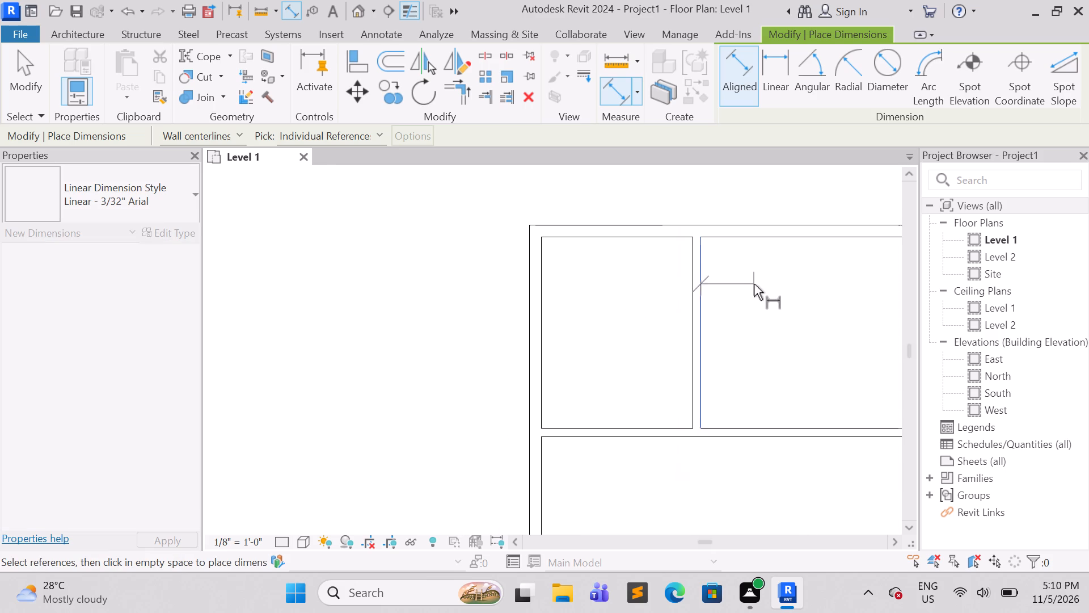
{"action": "scroll", "coordinate": [758, 284], "scroll_direction": "down", "scroll_amount": 5}
{"action": "middle_click_drag", "start_coordinate": [758, 284], "coordinate": [455, 320]}
{"action": "scroll", "coordinate": [455, 320], "scroll_direction": "up", "scroll_amount": 1}
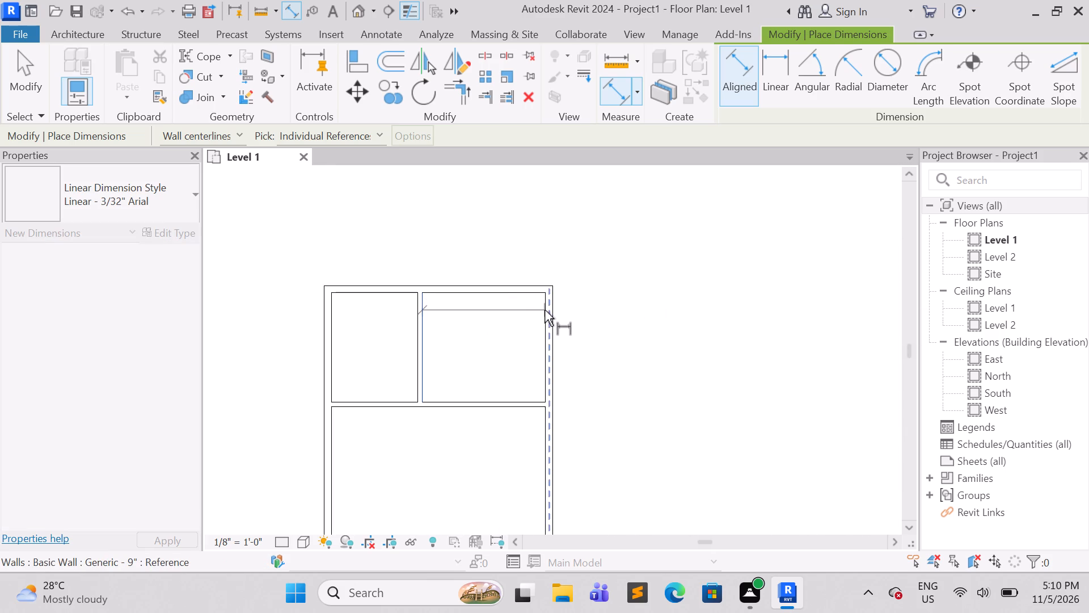
{"action": "key", "text": "Tab"}
{"action": "left_click", "coordinate": [544, 310]}
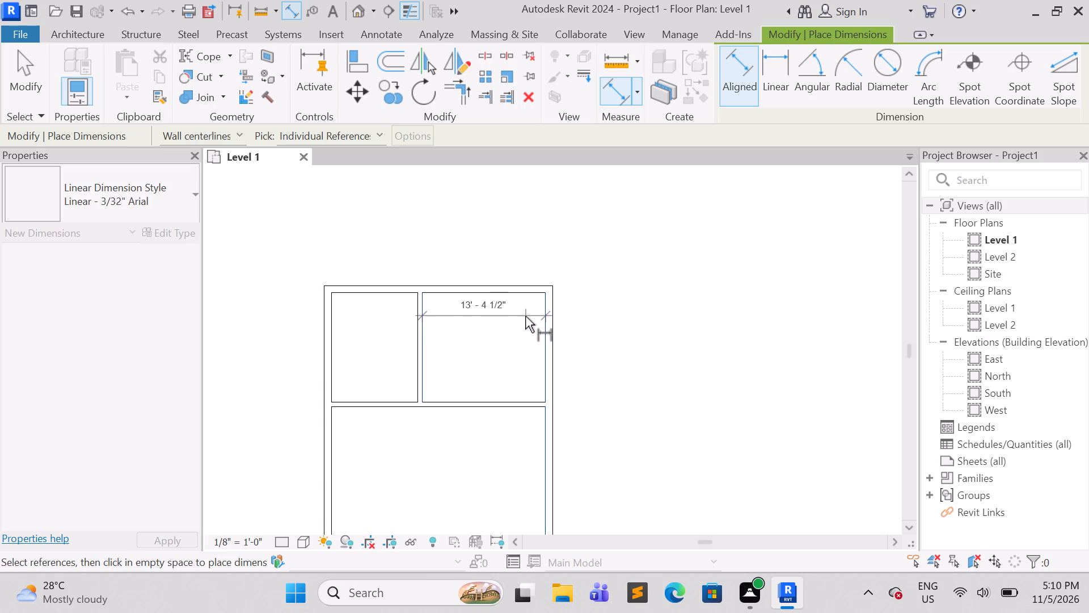
{"action": "key", "text": "Escape"}
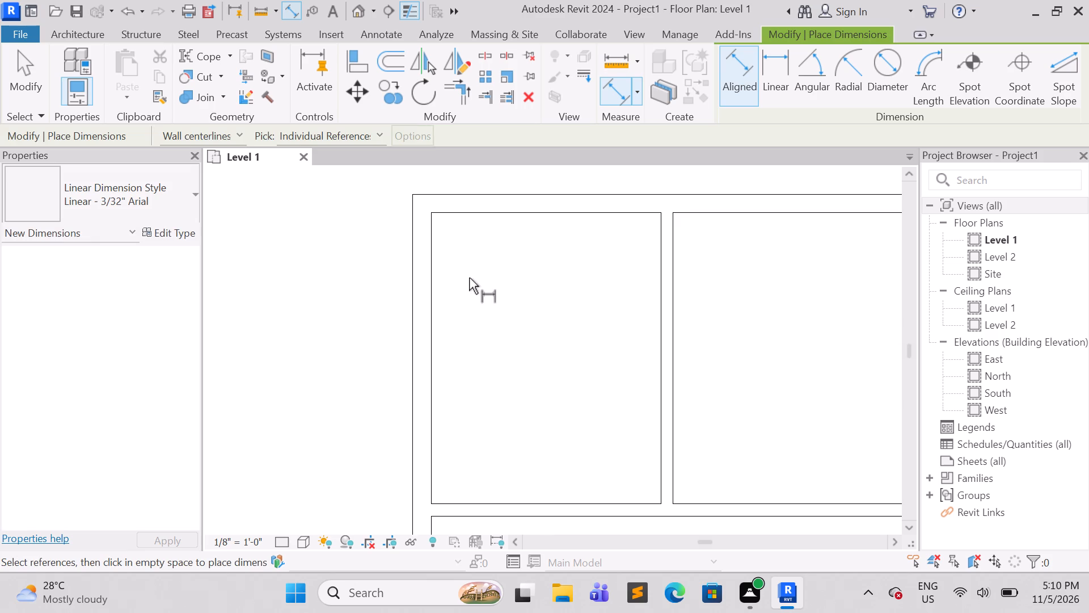
Check the upper-left room's clear width with an aligned dimension between its inner wall faces, without placing it.
{"action": "key", "text": "Tab"}
{"action": "left_click", "coordinate": [435, 292]}
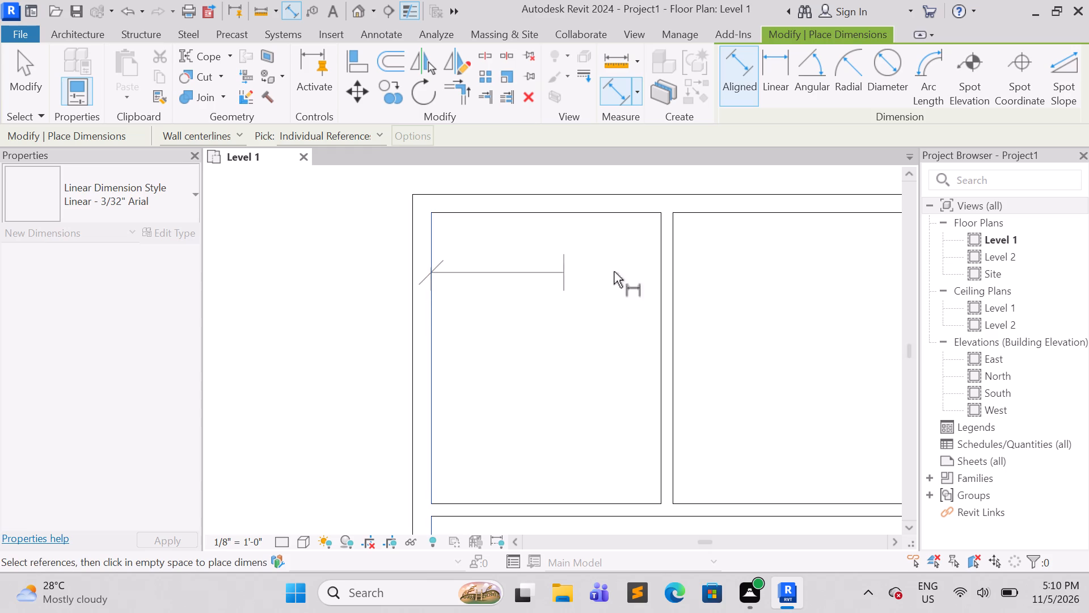
{"action": "key", "text": "Tab"}
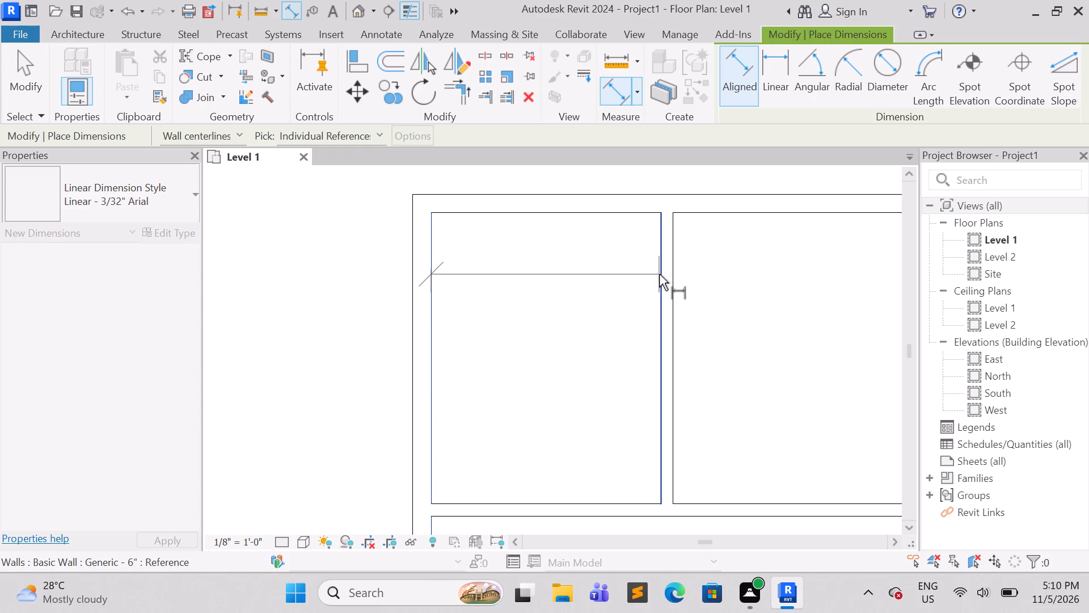
{"action": "left_click", "coordinate": [661, 273]}
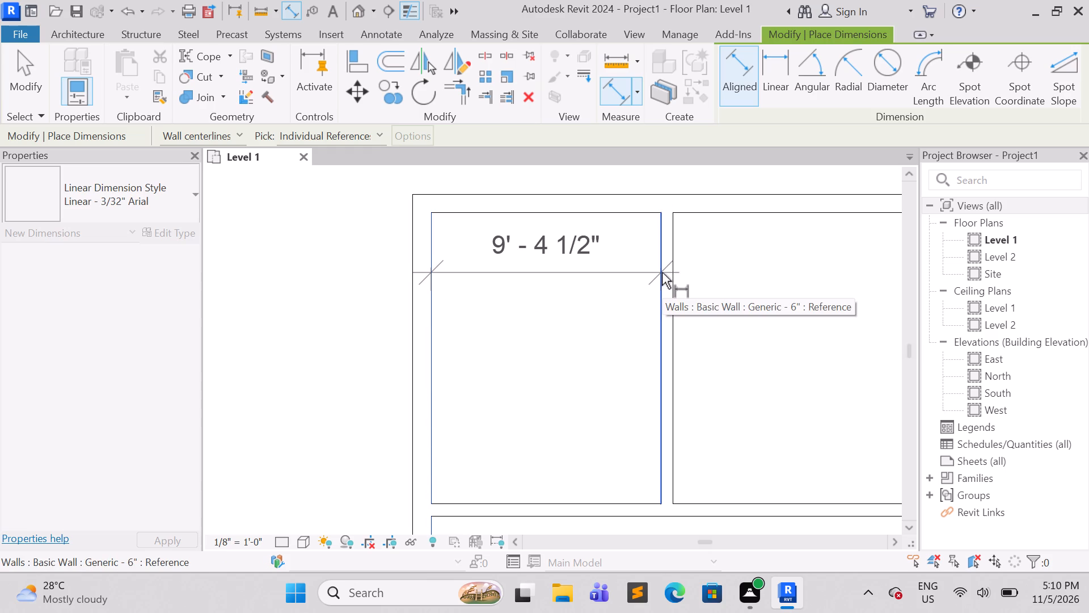
{"action": "scroll", "coordinate": [658, 274], "scroll_direction": "up", "scroll_amount": 9}
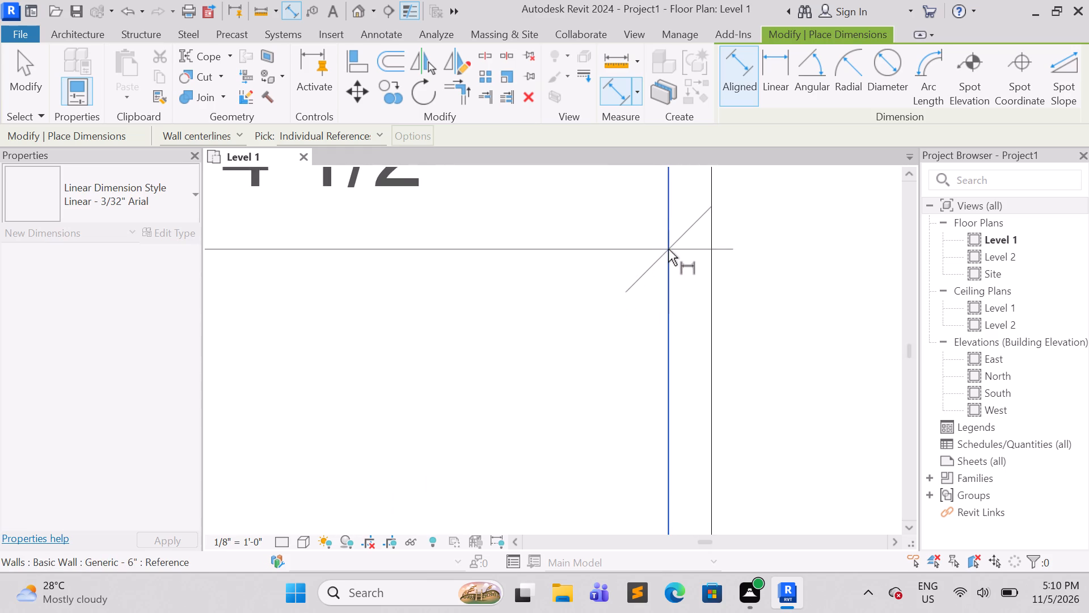
{"action": "scroll", "coordinate": [670, 300], "scroll_direction": "down", "scroll_amount": 7}
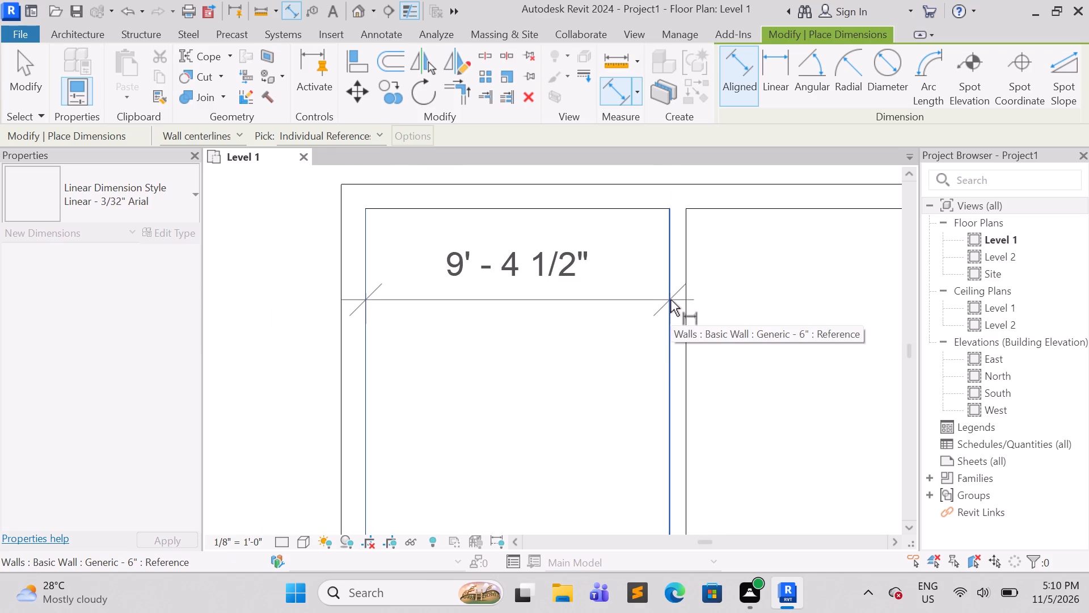
{"action": "key", "text": "Escape"}
{"action": "key", "text": "Escape"}
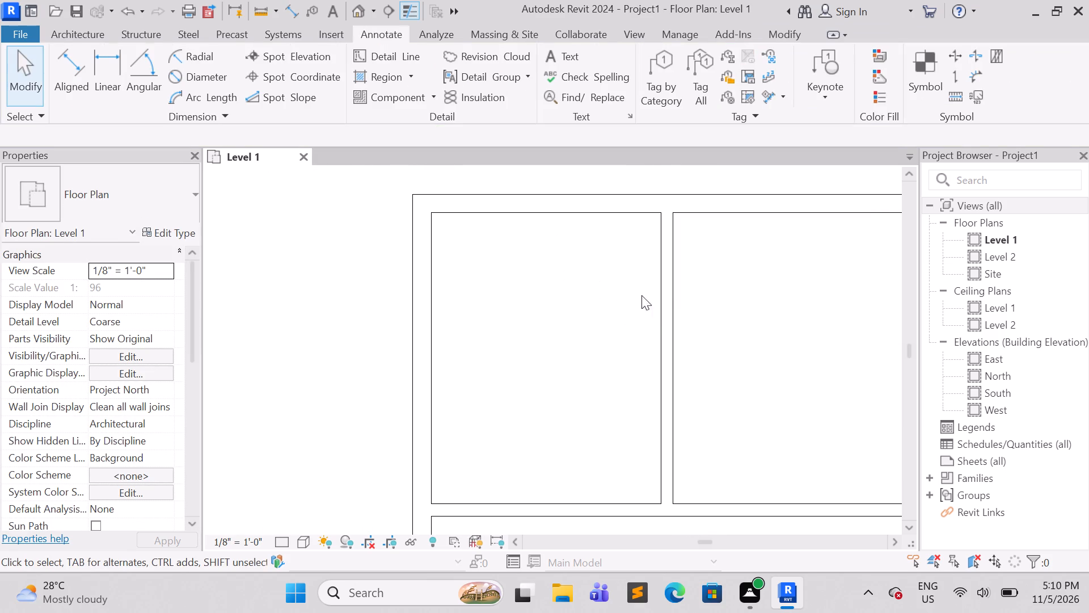
Examine the vertical interior wall's spacing from both exterior walls and the top exterior wall's distance to the horizontal interior wall.
{"action": "left_click", "coordinate": [660, 295]}
{"action": "scroll", "coordinate": [632, 320], "scroll_direction": "down", "scroll_amount": 5}
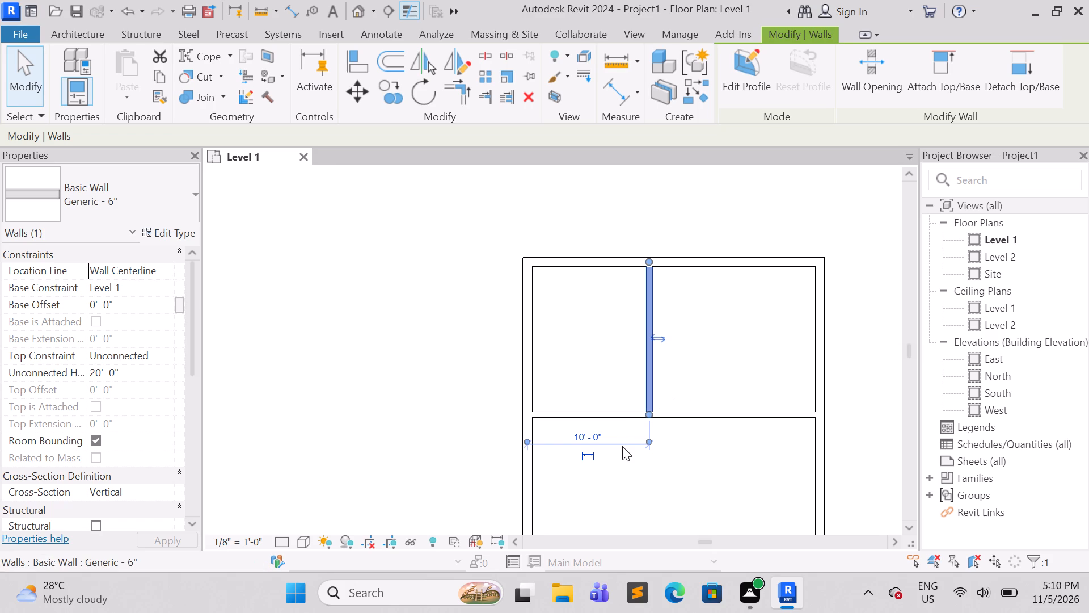
{"action": "scroll", "coordinate": [534, 447], "scroll_direction": "up", "scroll_amount": 5}
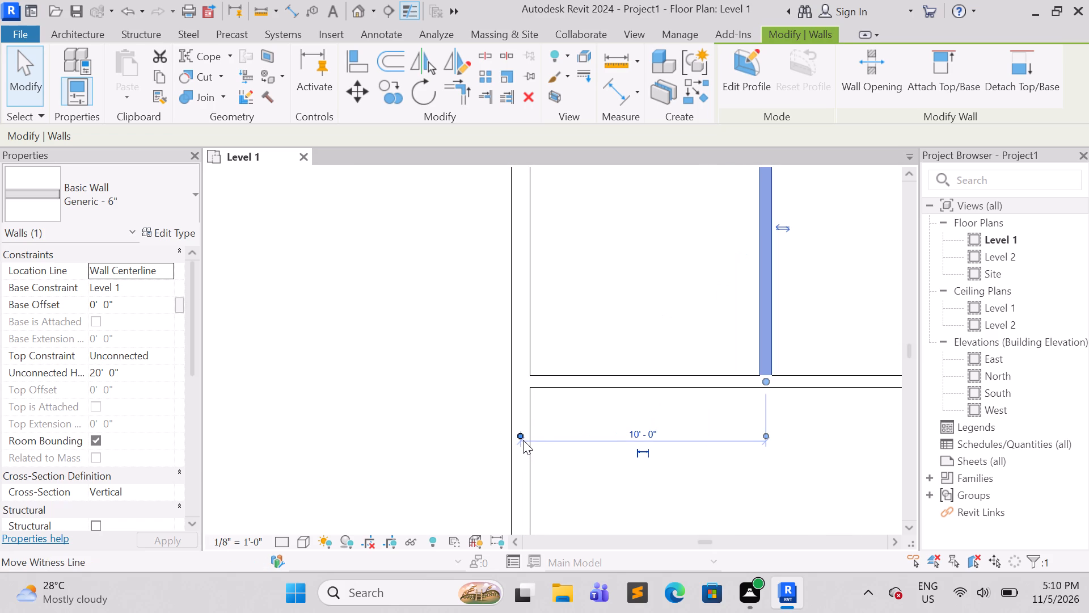
{"action": "scroll", "coordinate": [537, 343], "scroll_direction": "down", "scroll_amount": 4}
{"action": "middle_click_drag", "start_coordinate": [560, 323], "coordinate": [459, 383]}
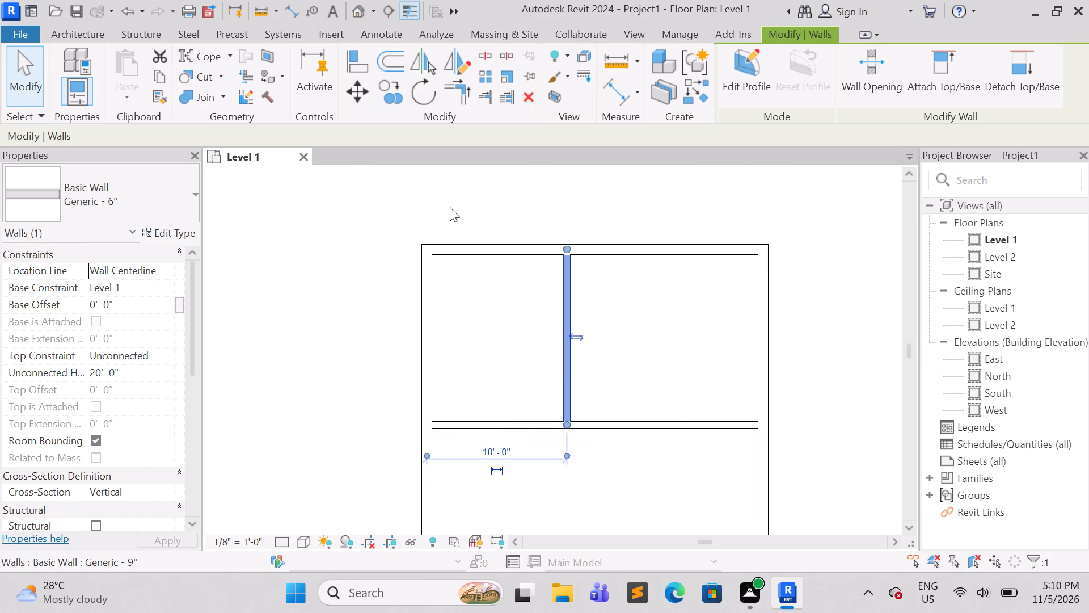
{"action": "key", "text": "Escape"}
{"action": "left_click", "coordinate": [569, 289]}
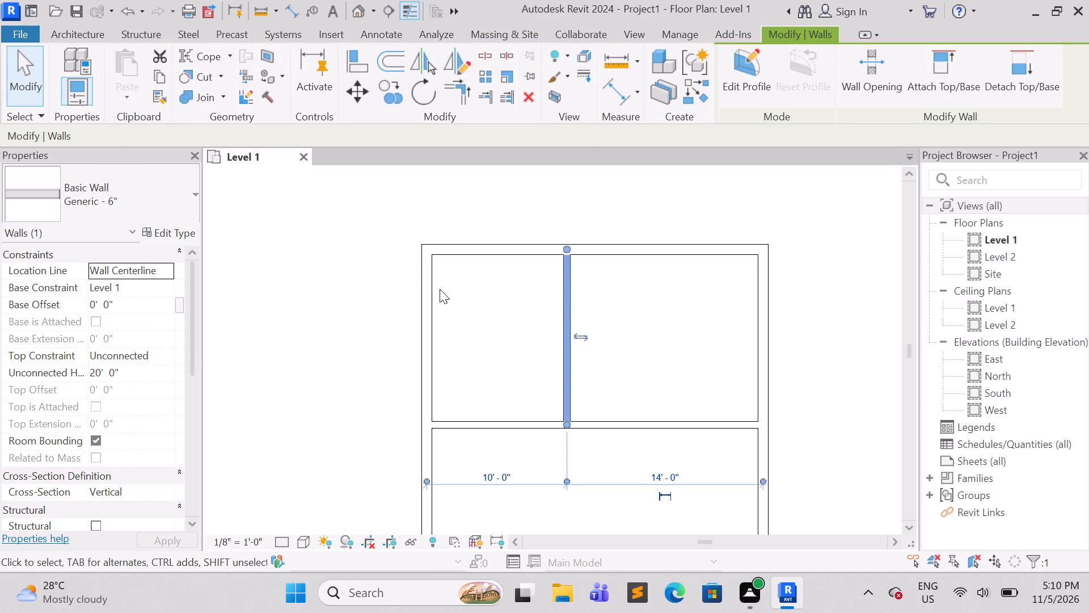
{"action": "key", "text": "Escape"}
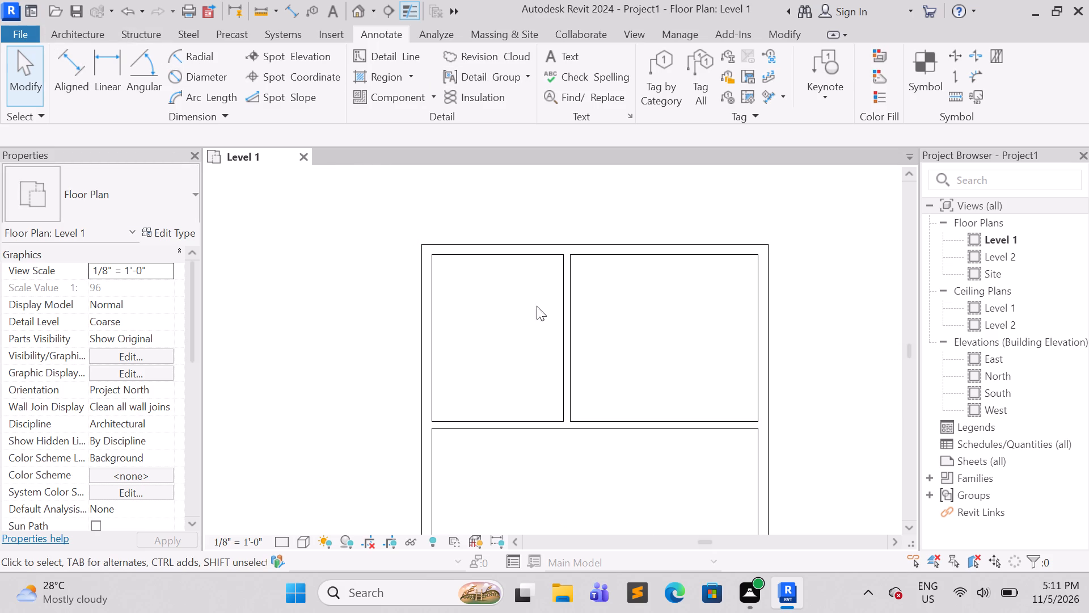
{"action": "left_click", "coordinate": [518, 247]}
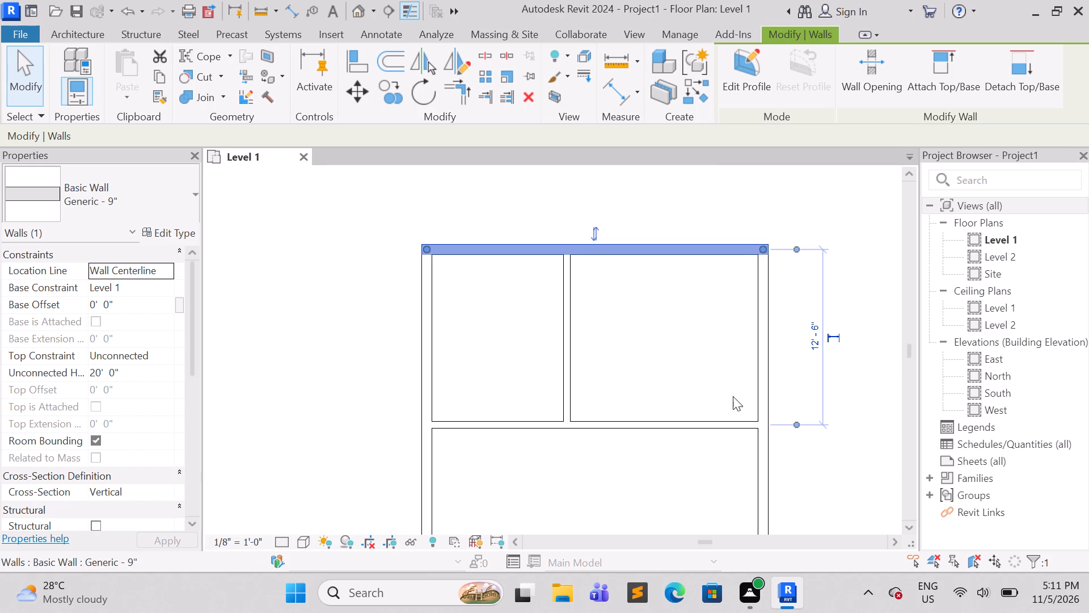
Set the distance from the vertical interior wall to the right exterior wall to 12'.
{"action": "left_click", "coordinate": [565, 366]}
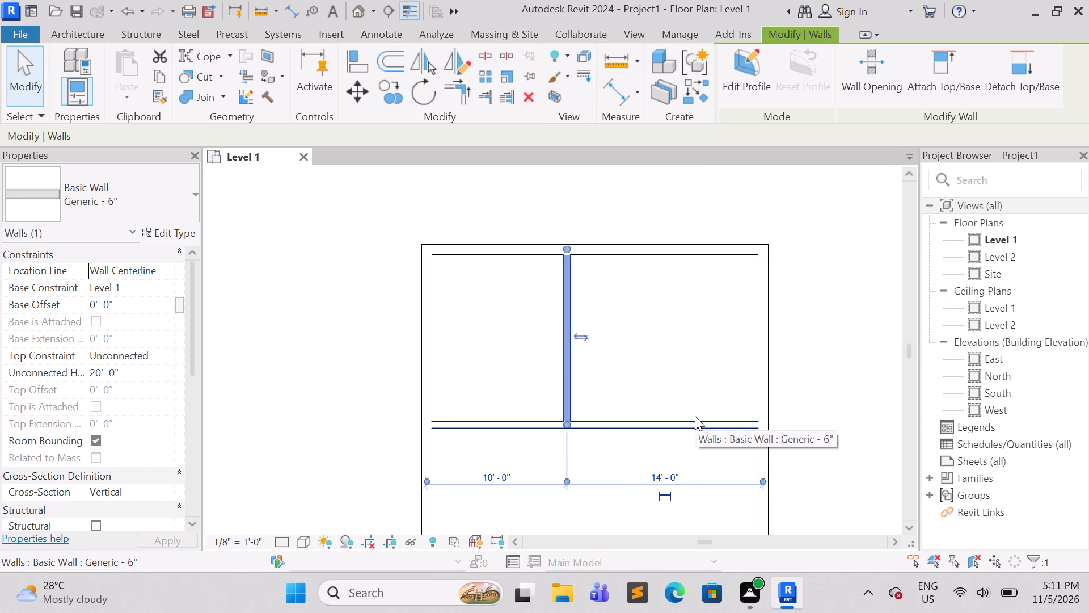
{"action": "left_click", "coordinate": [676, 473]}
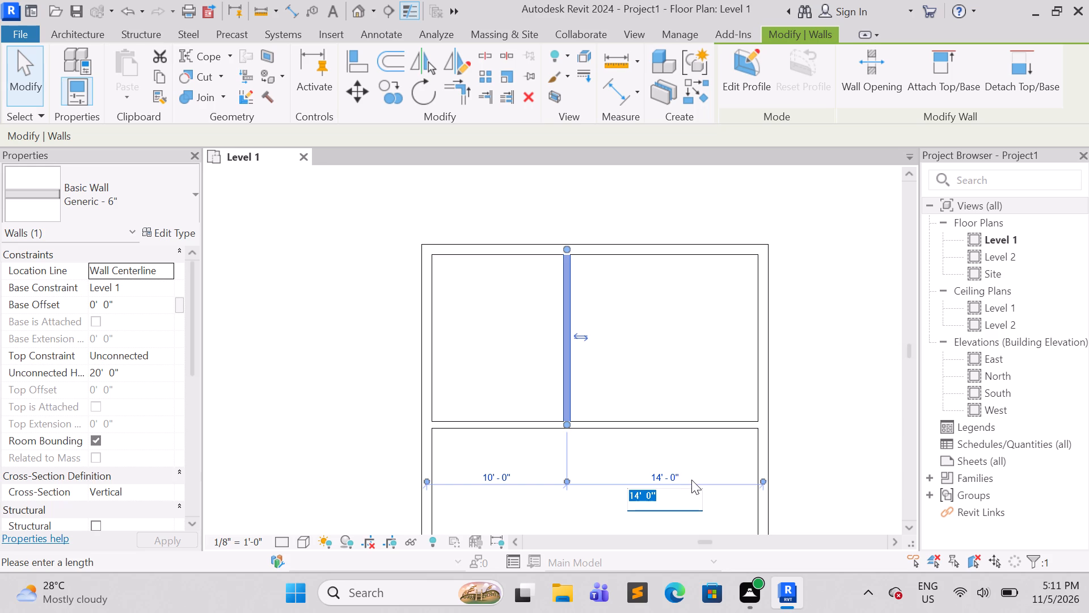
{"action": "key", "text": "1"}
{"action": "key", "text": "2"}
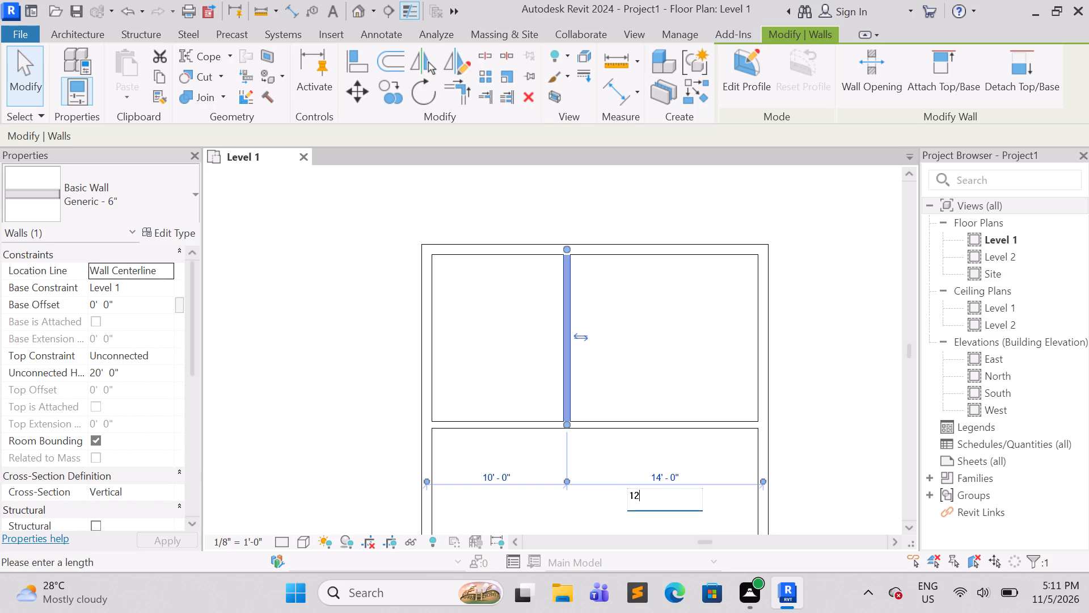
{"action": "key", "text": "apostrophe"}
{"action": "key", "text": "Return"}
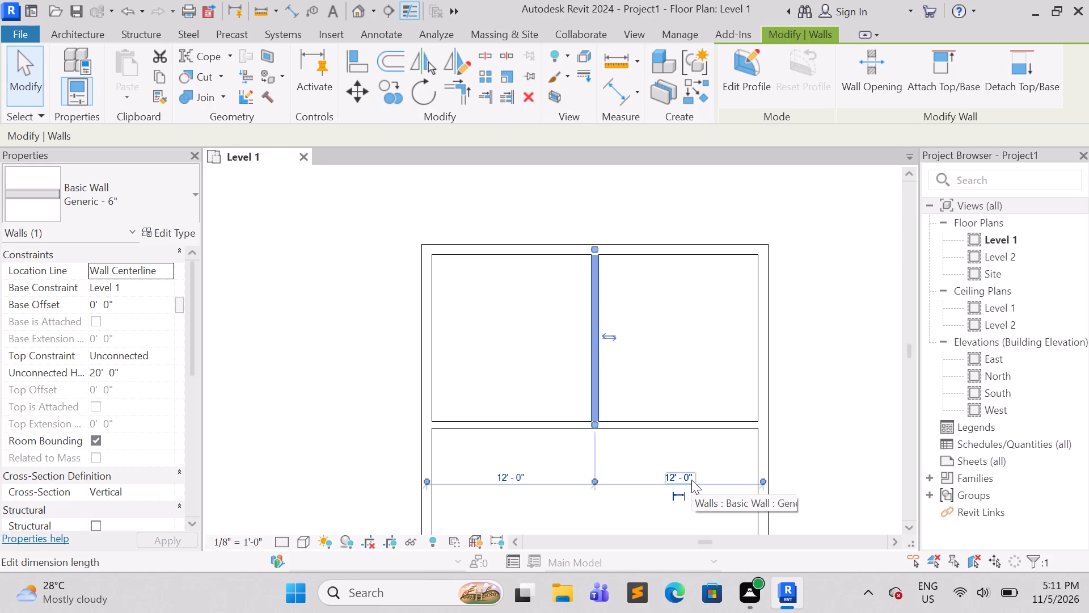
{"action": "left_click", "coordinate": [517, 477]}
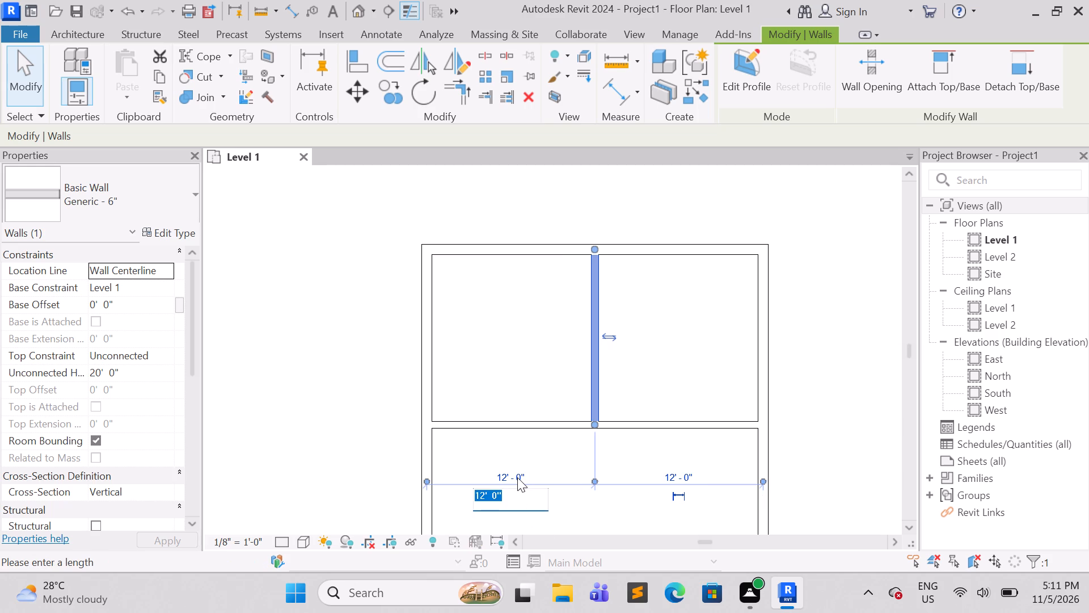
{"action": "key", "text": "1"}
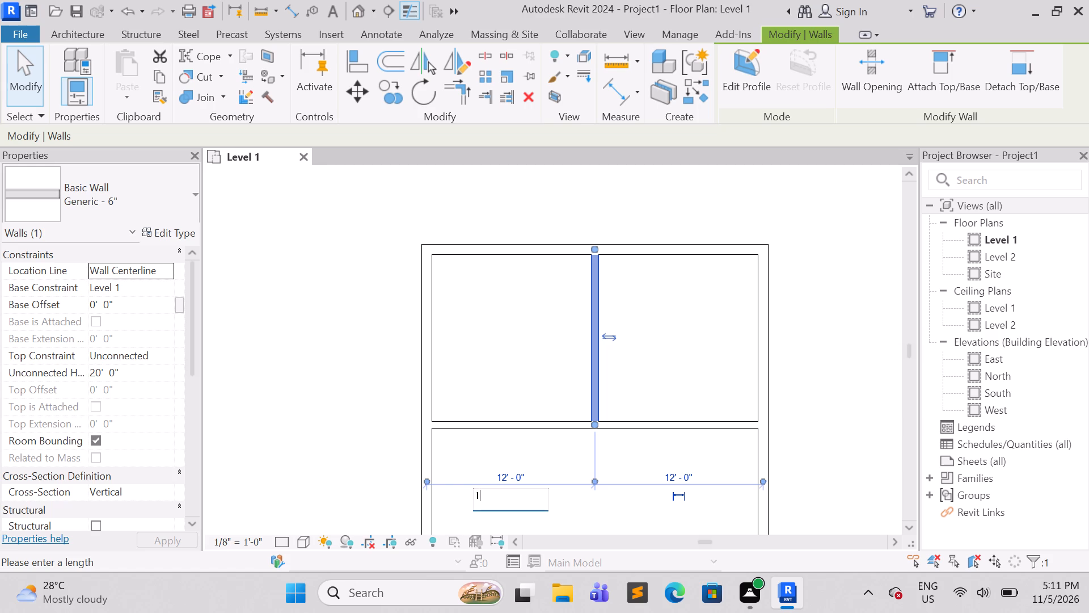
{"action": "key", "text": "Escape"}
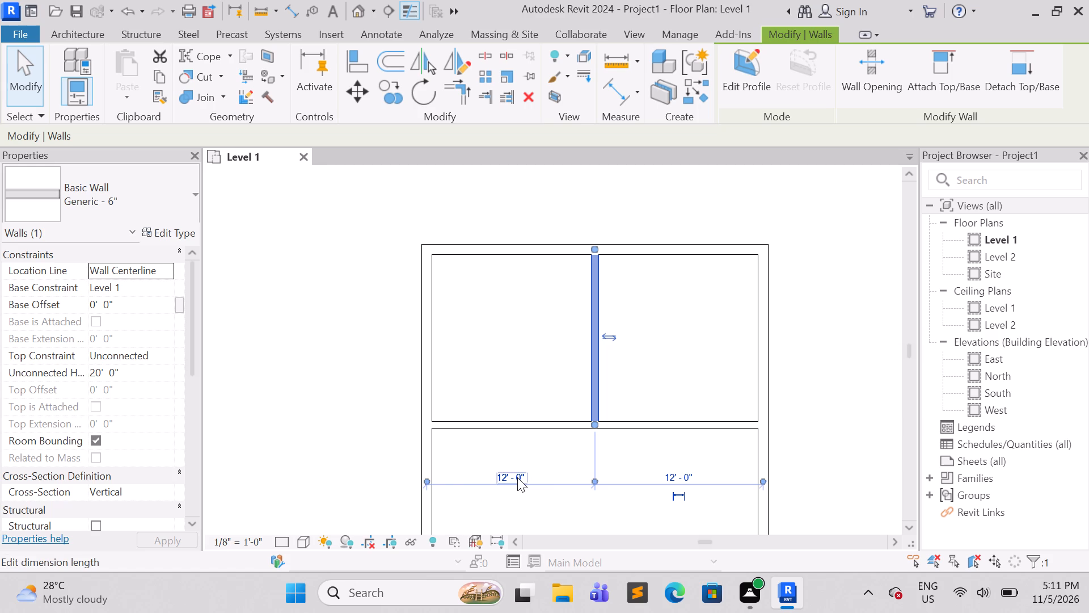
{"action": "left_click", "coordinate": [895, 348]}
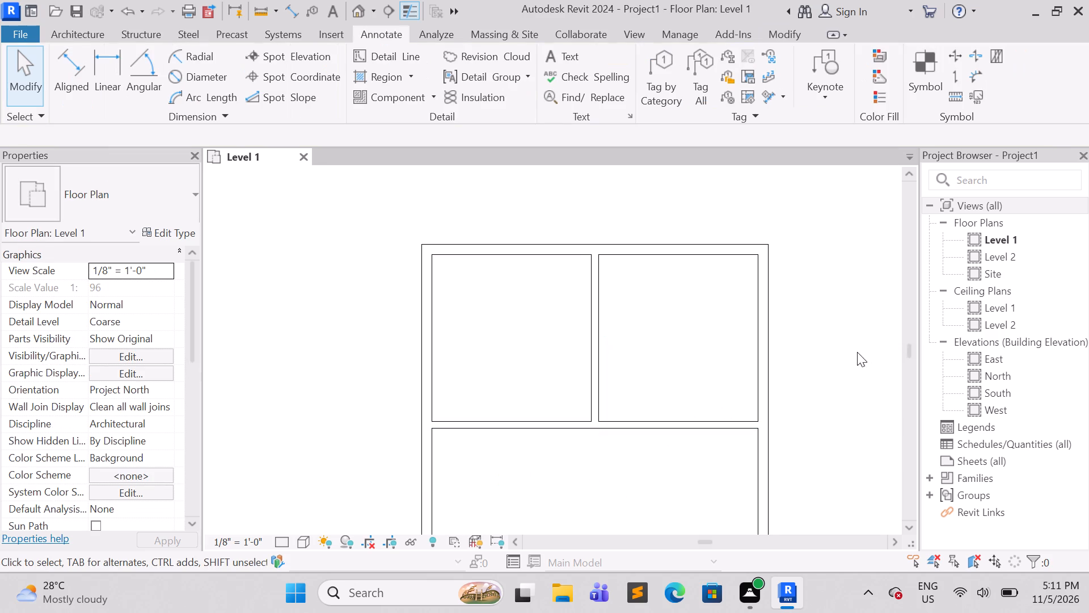
Pin the horizontal interior wall and the right exterior wall in place.
{"action": "left_click", "coordinate": [664, 423]}
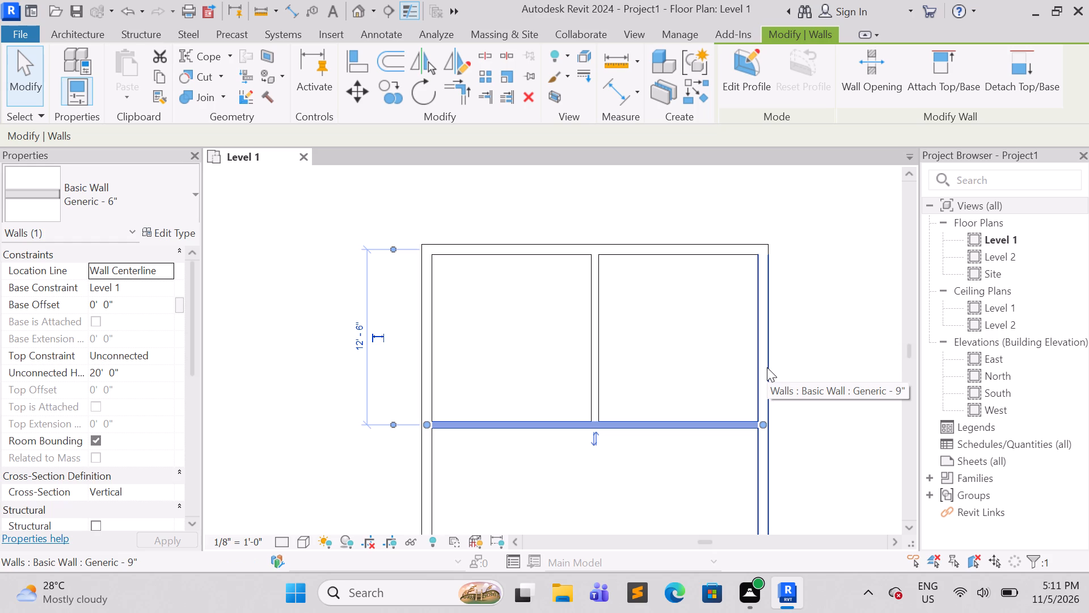
{"action": "left_click", "coordinate": [767, 367], "text": "ctrl"}
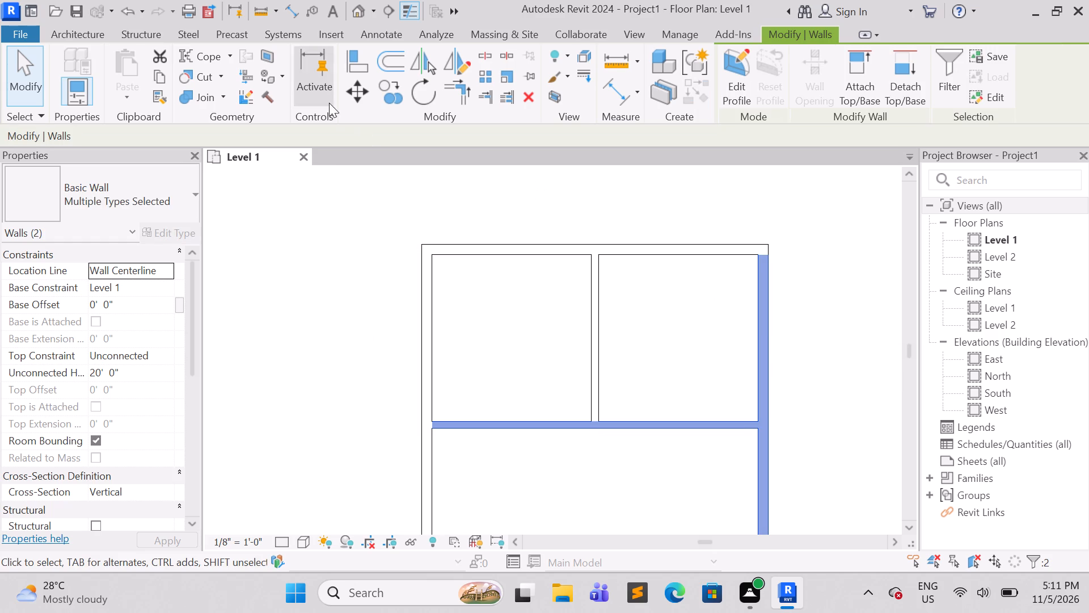
{"action": "left_click", "coordinate": [531, 70]}
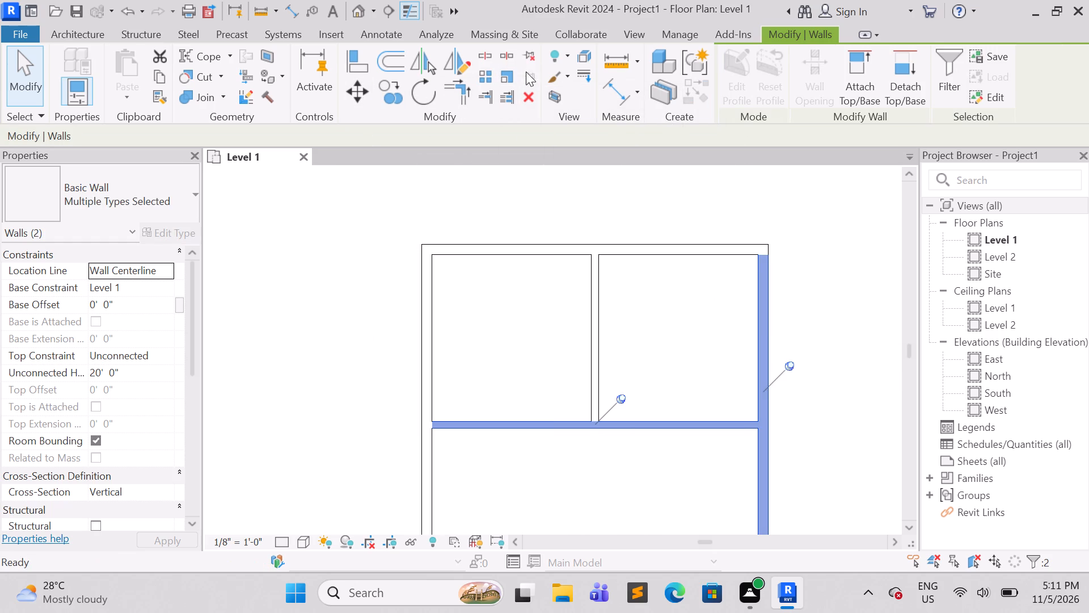
{"action": "left_click", "coordinate": [822, 314]}
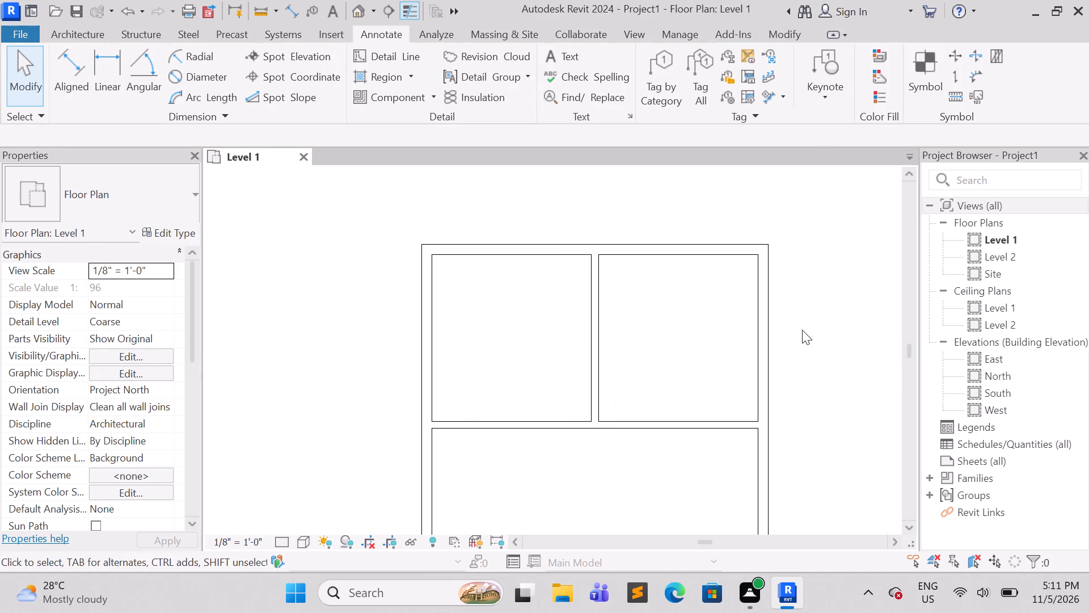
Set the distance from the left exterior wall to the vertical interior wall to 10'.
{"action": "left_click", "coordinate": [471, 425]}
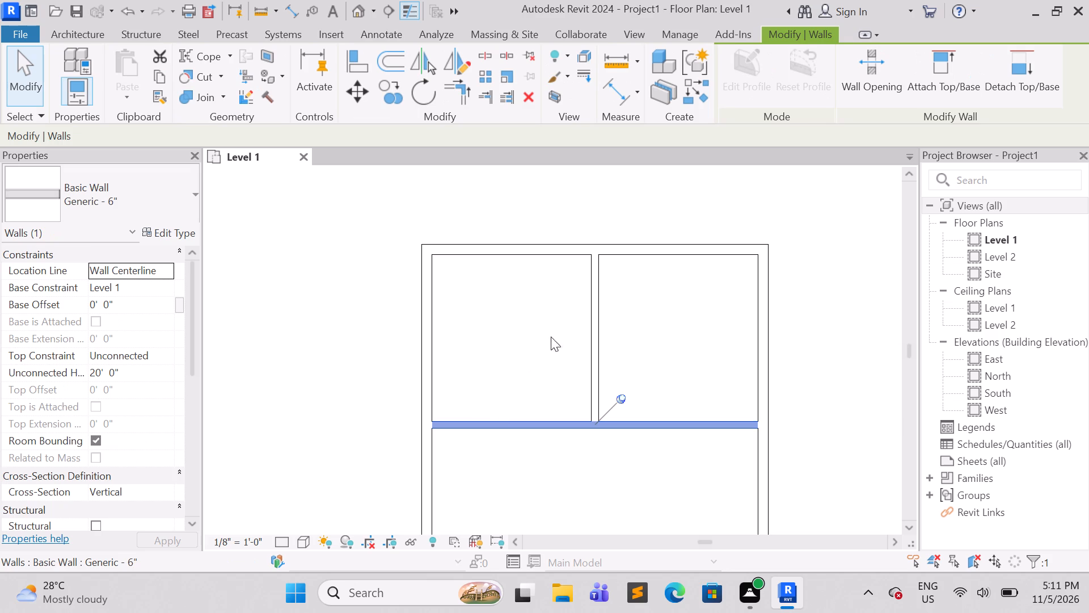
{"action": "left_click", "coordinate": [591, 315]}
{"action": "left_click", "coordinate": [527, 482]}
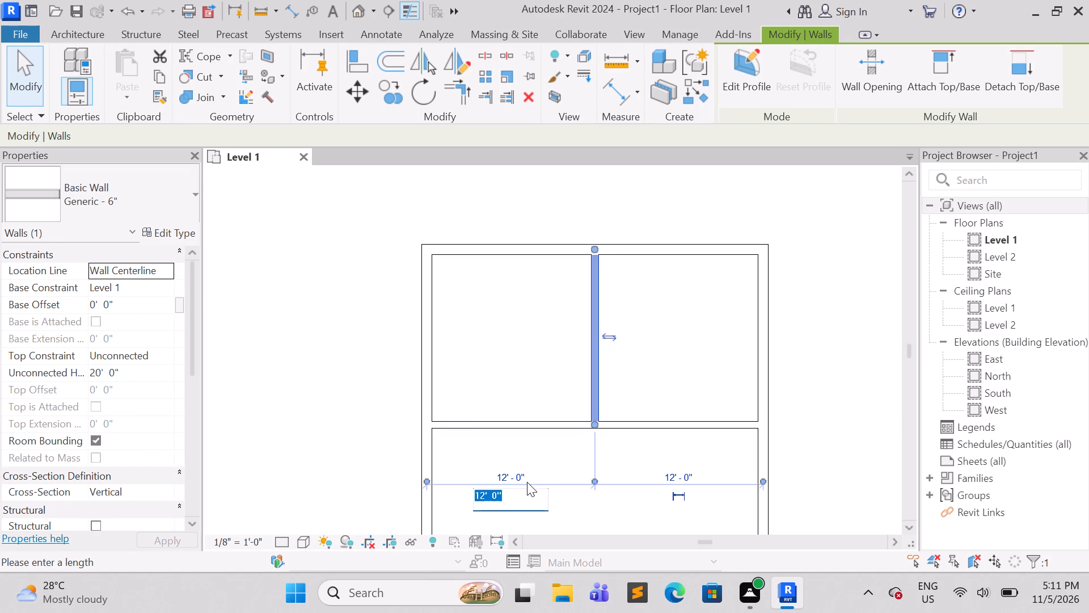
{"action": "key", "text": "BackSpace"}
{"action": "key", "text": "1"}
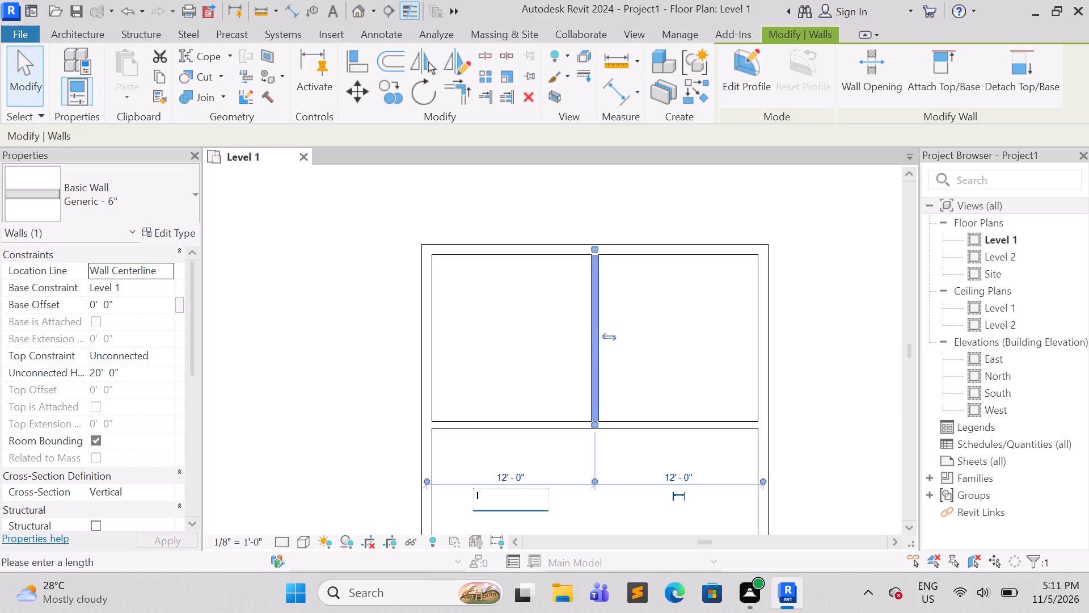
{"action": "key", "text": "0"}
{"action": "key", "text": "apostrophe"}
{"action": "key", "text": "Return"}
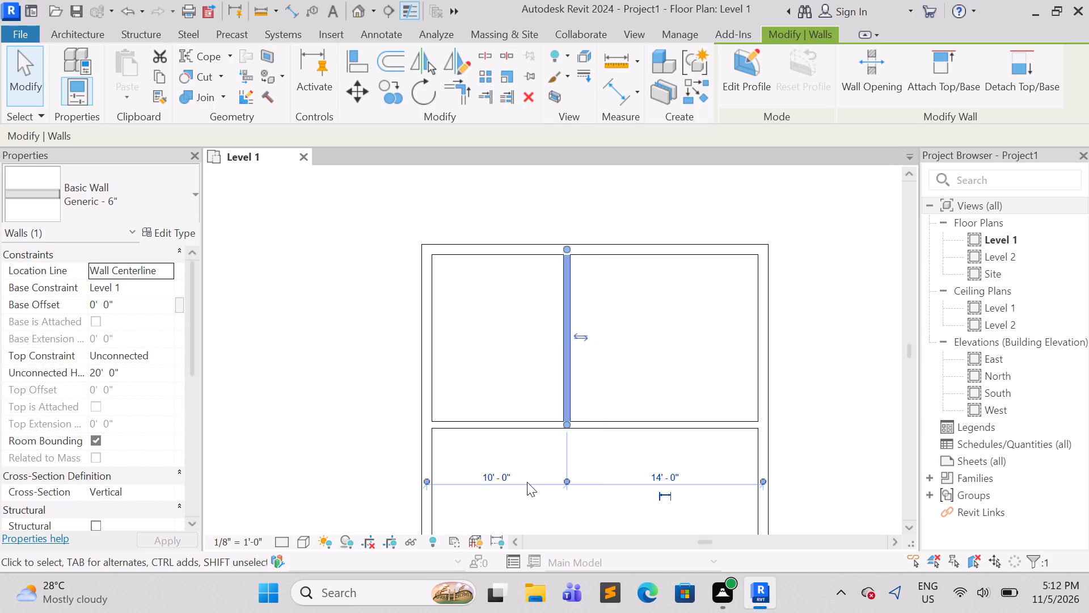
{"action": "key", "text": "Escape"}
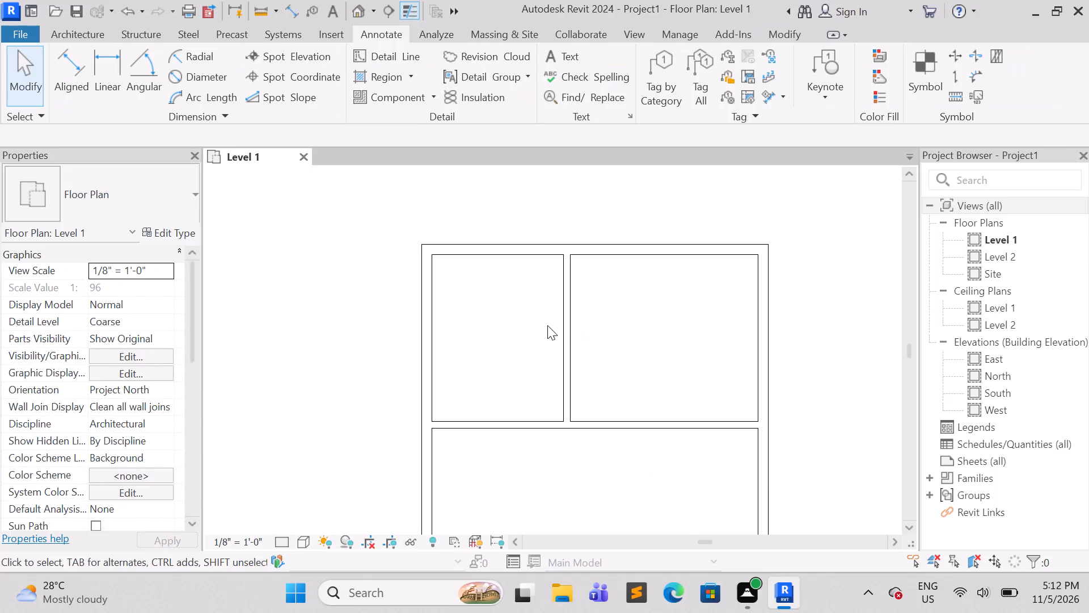
Delete the vertical Generic - 6" interior wall between the two upper rooms.
{"action": "left_click", "coordinate": [569, 346]}
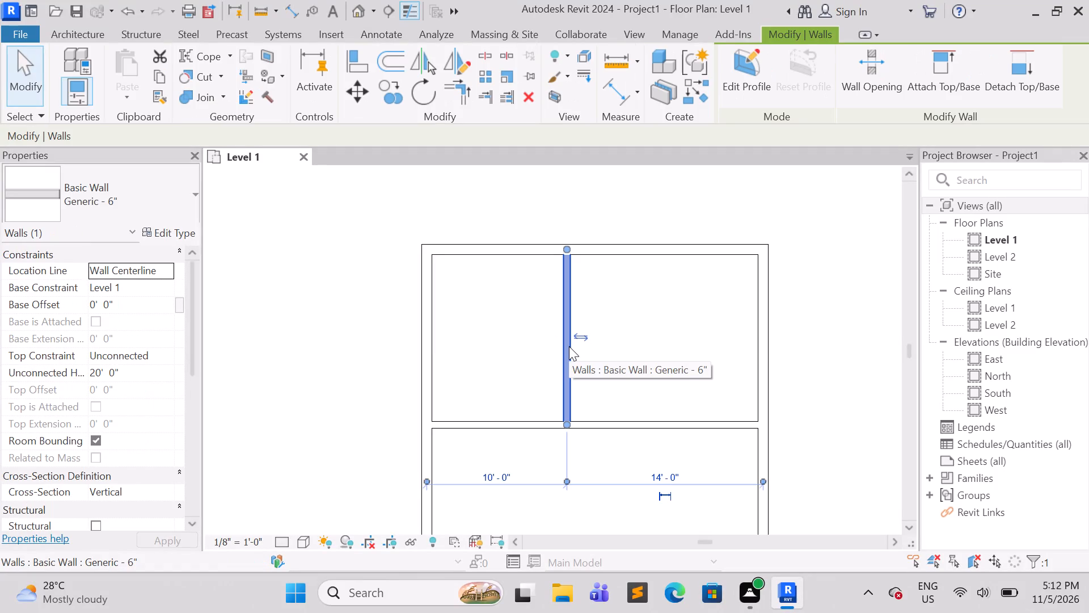
{"action": "key", "text": "Delete"}
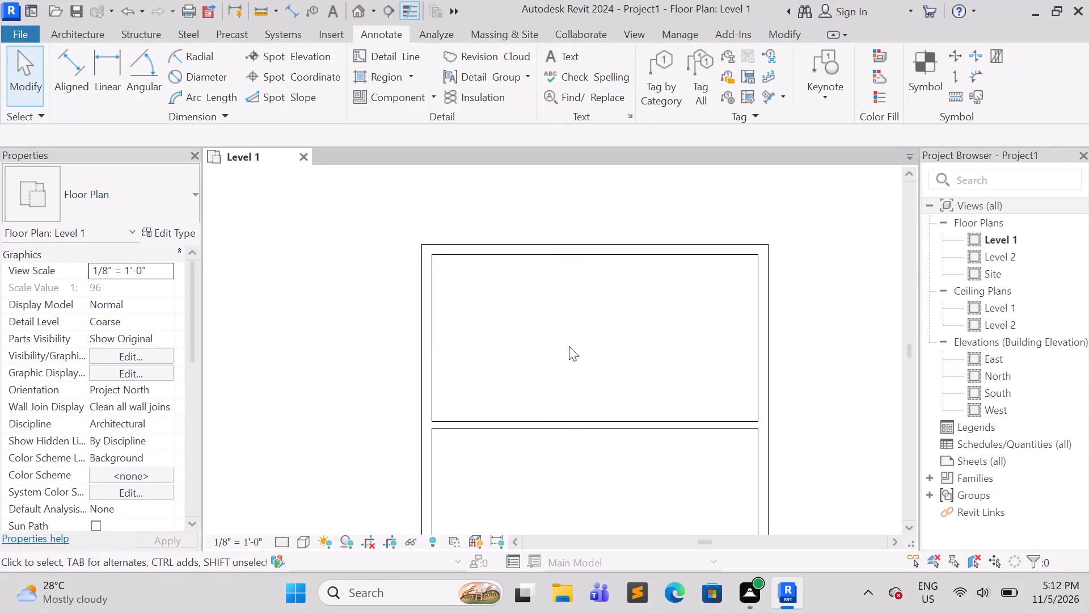
Unpin and delete the horizontal Generic - 6" interior wall below the upper rooms.
{"action": "left_click", "coordinate": [583, 426]}
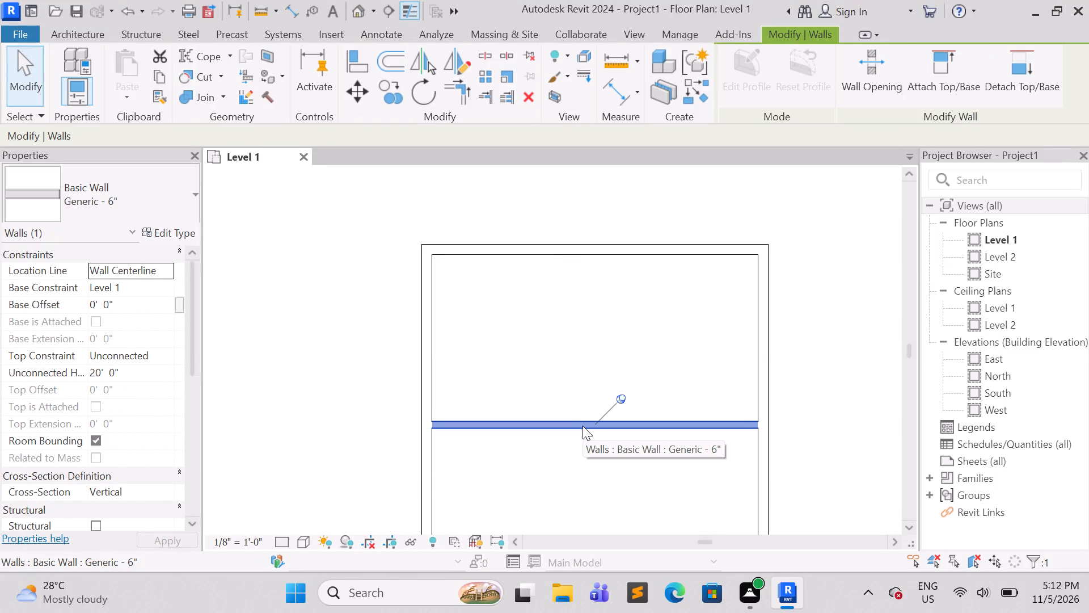
{"action": "key", "text": "Delete"}
{"action": "key", "text": "Delete"}
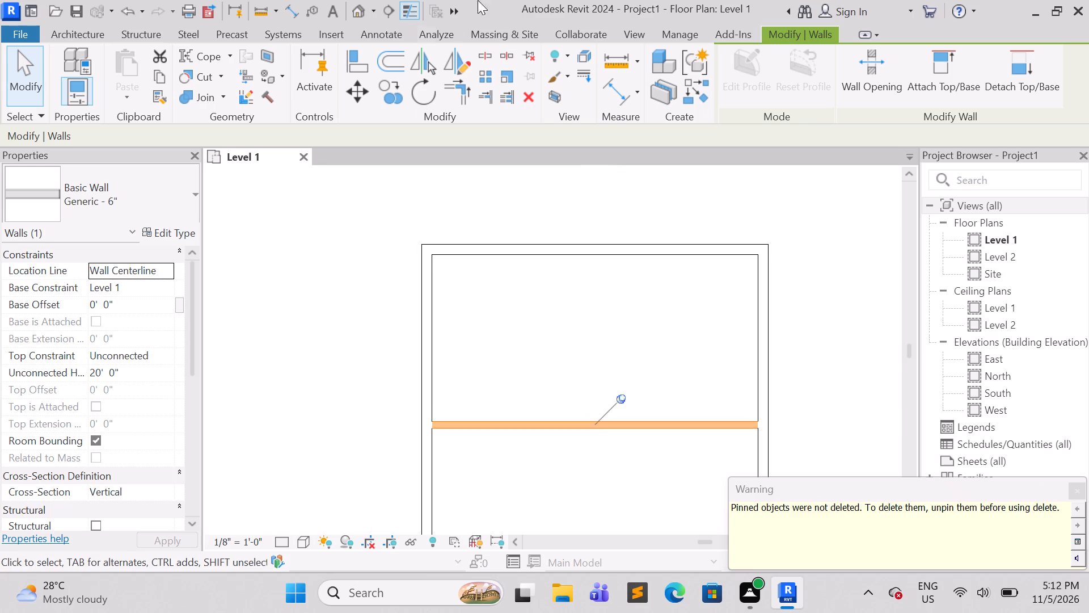
{"action": "left_click", "coordinate": [529, 58]}
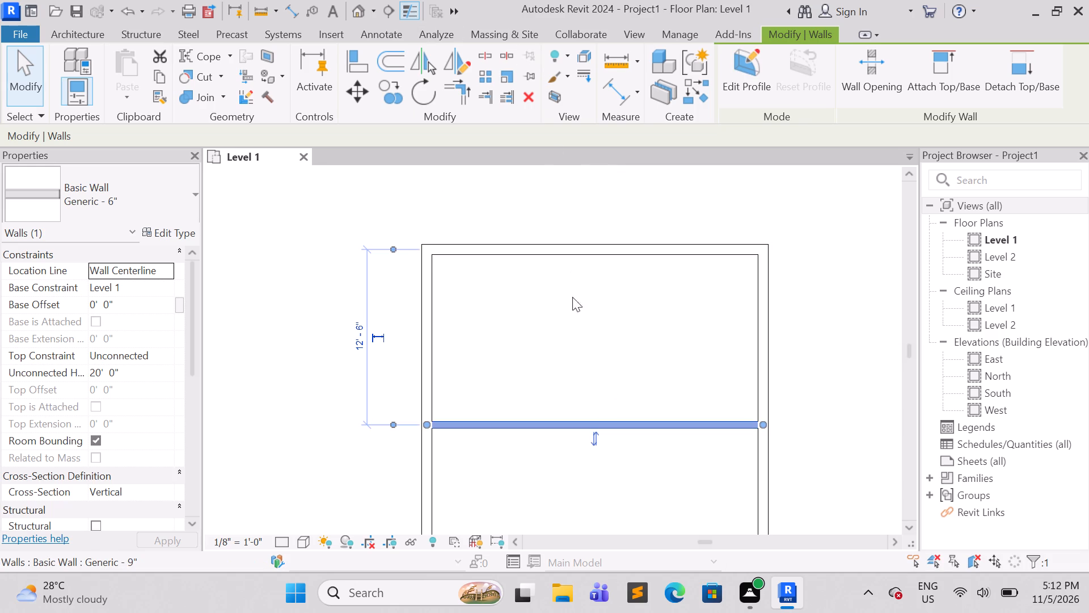
{"action": "key", "text": "Delete"}
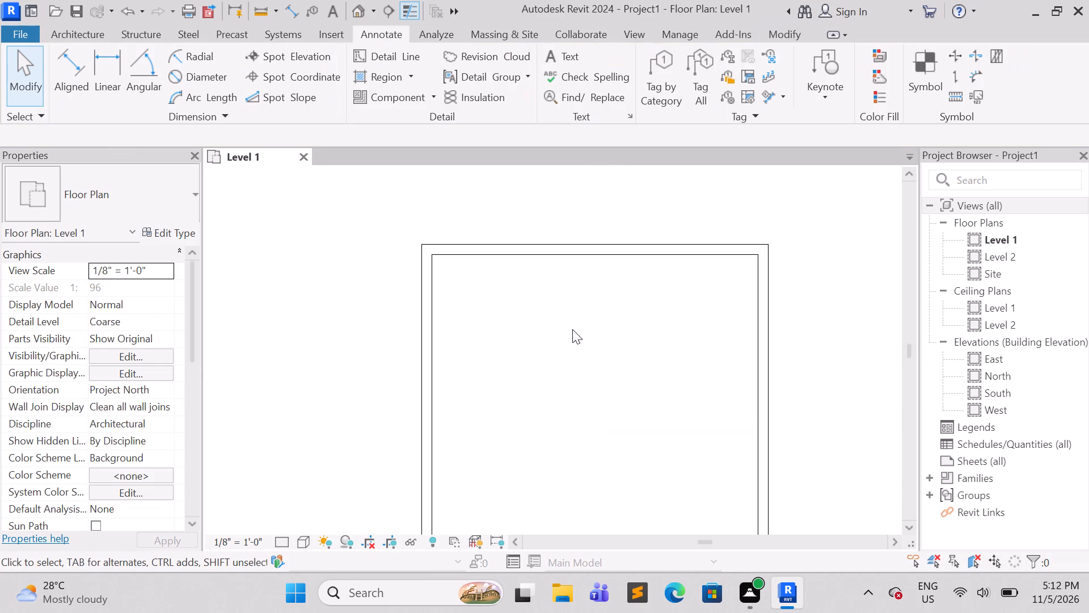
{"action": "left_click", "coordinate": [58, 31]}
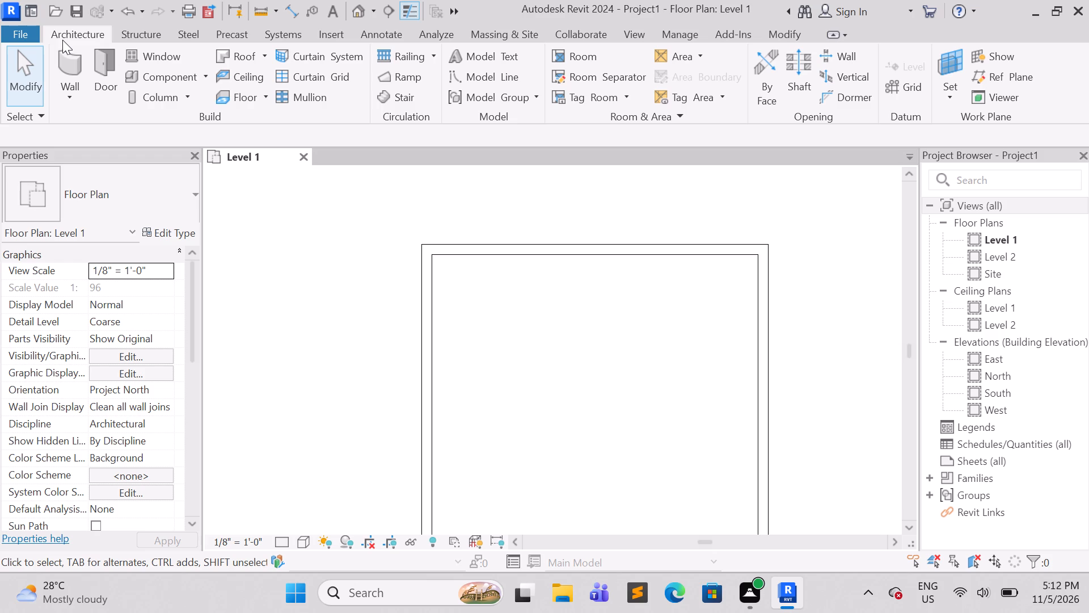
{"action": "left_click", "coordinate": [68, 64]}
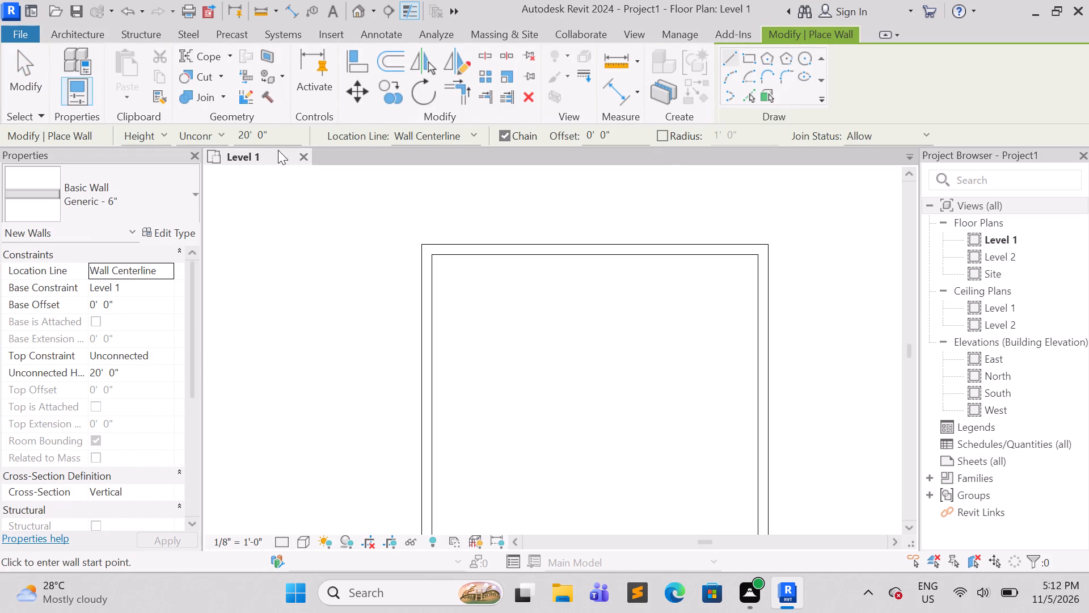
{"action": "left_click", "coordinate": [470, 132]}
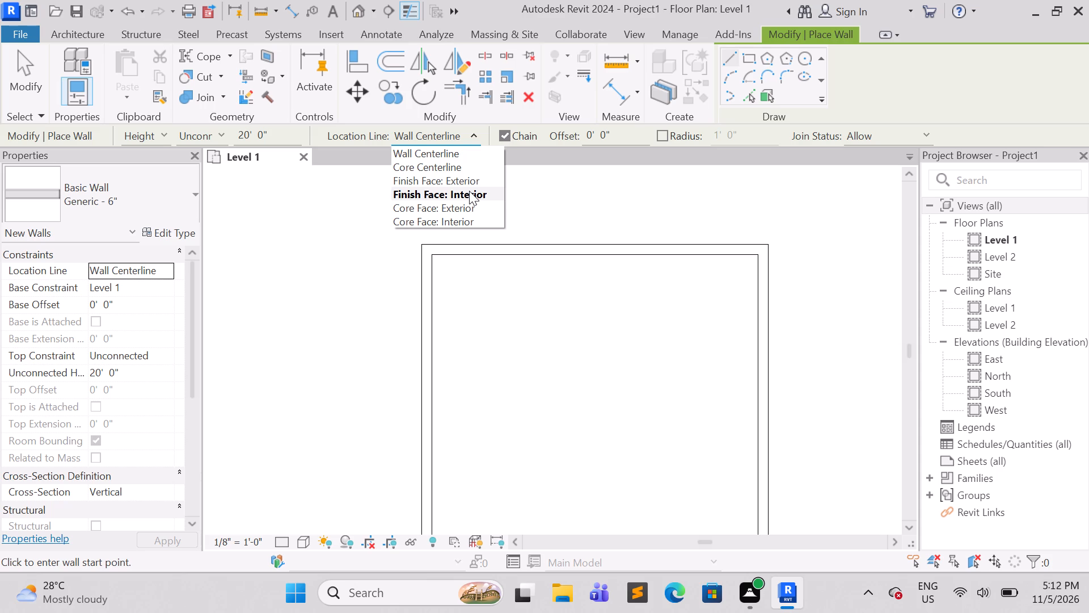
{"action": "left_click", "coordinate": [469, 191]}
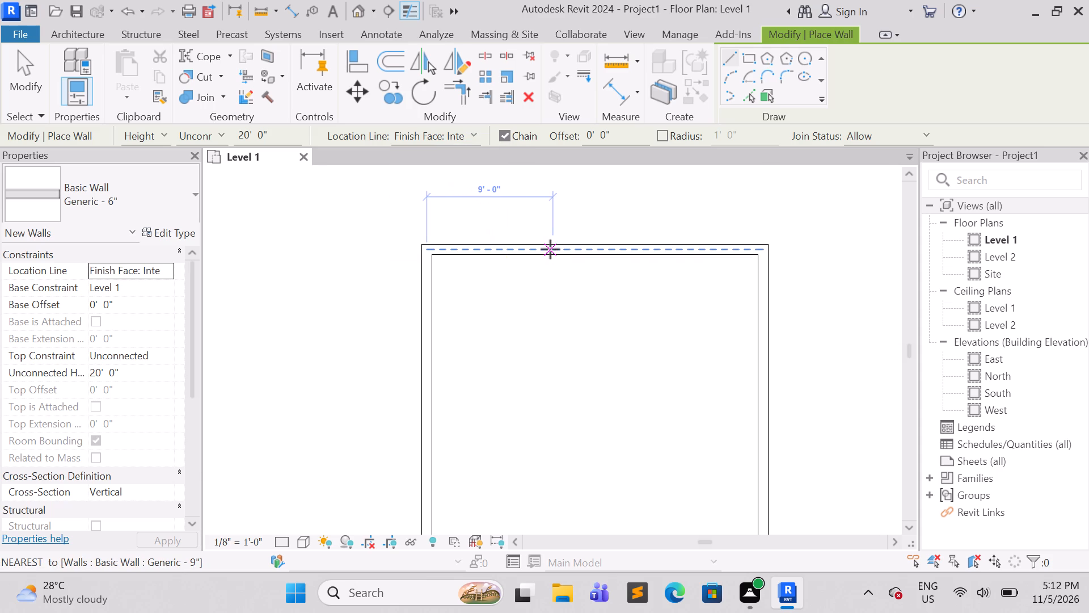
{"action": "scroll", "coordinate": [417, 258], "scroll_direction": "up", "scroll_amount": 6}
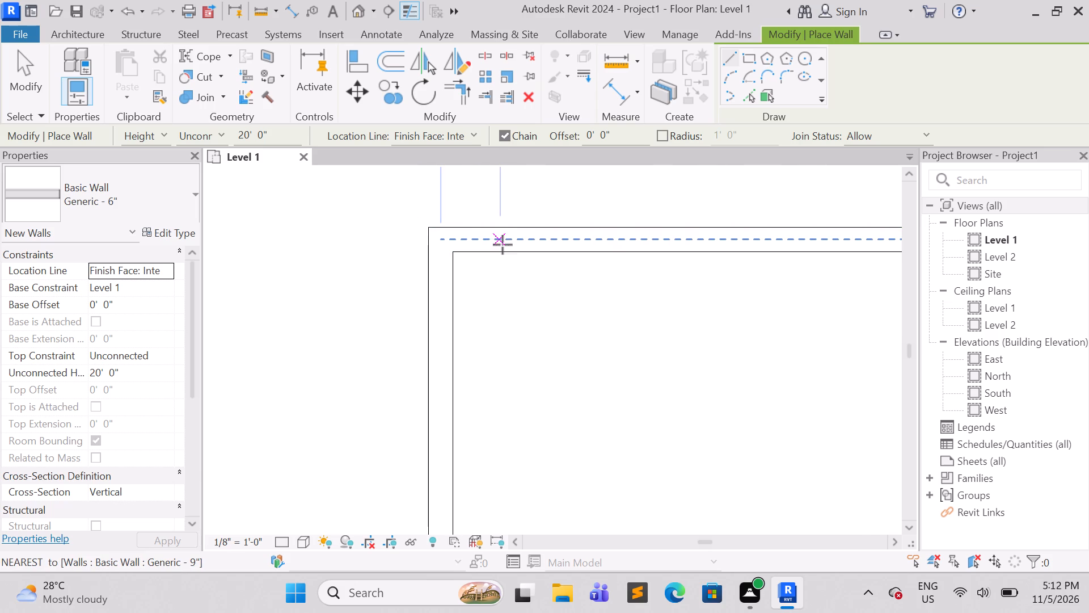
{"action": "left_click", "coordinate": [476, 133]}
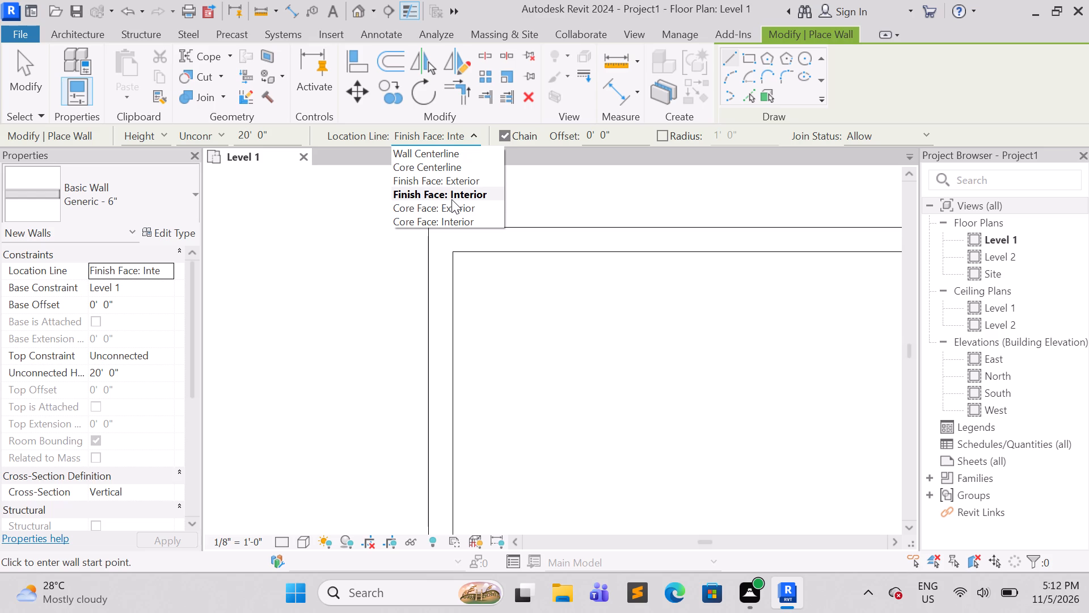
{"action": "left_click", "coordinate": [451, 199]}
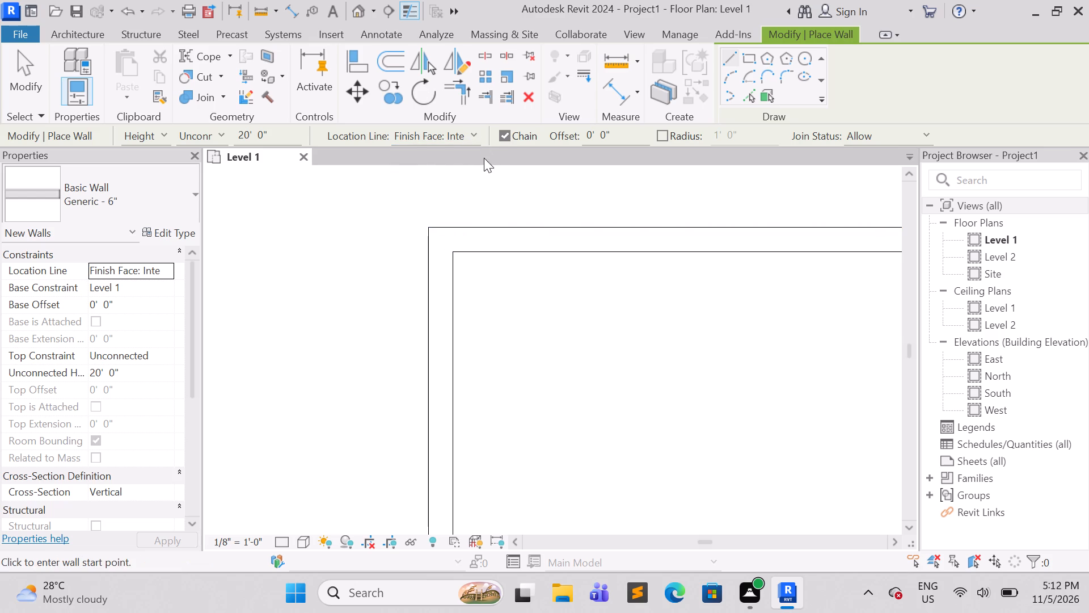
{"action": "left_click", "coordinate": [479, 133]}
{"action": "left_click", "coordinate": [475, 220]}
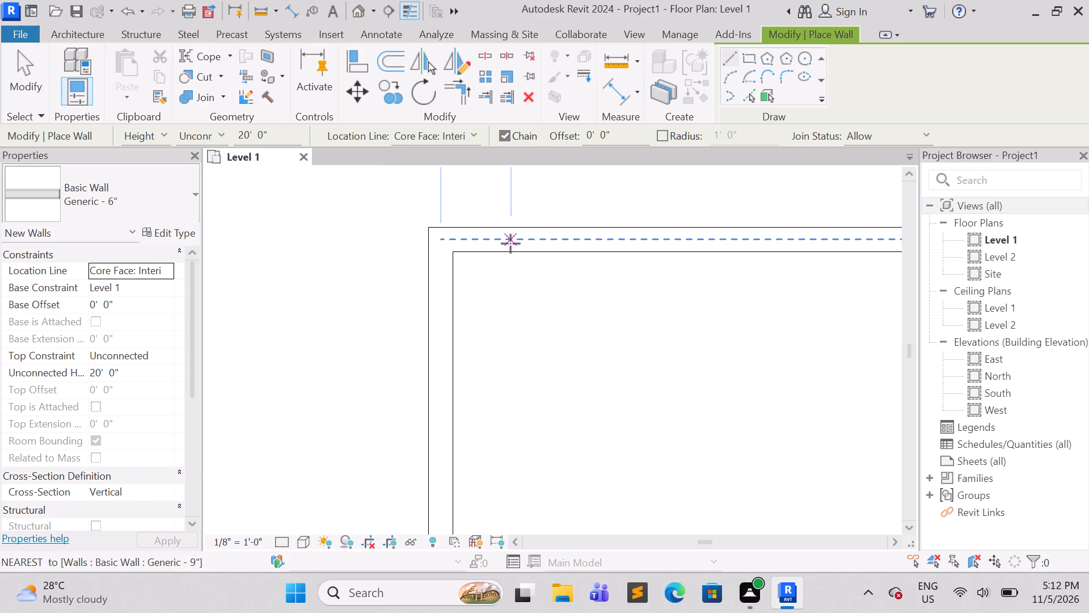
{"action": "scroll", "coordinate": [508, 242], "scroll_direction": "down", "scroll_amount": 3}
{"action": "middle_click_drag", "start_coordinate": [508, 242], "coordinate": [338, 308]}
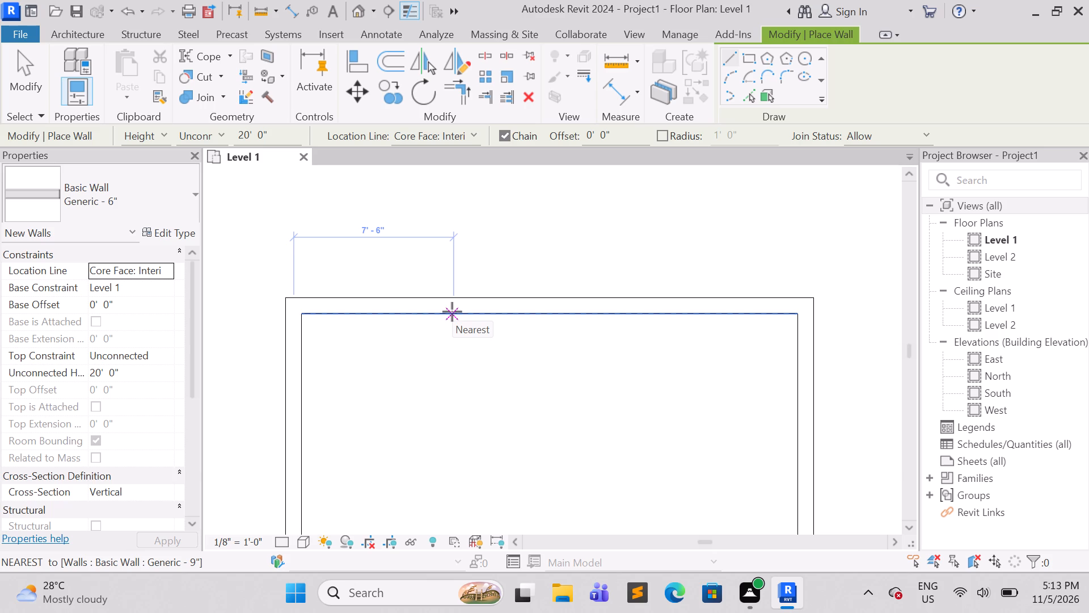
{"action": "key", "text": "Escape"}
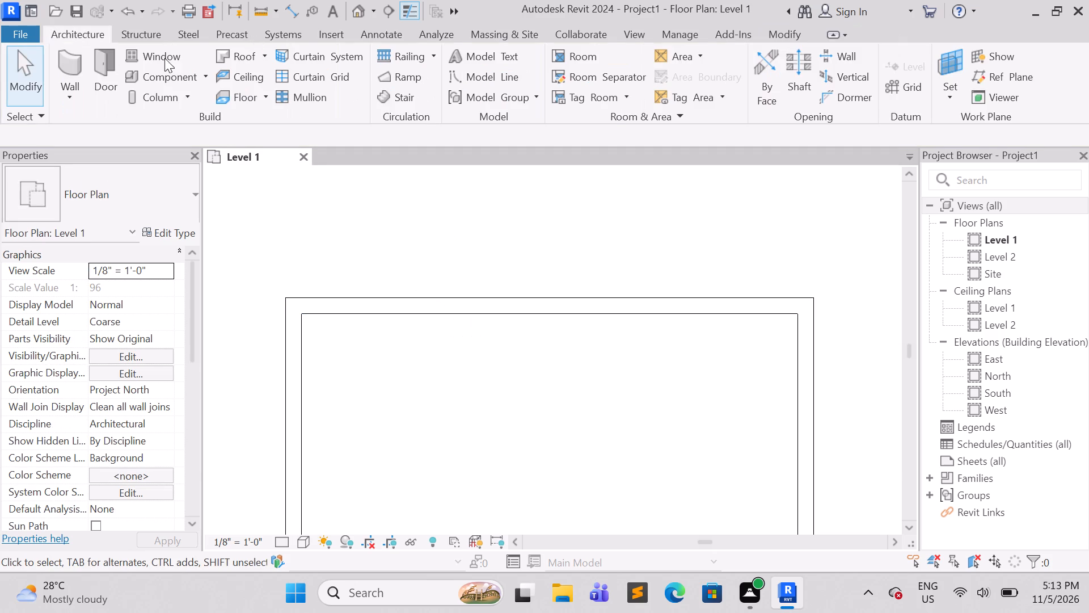
Draw a vertical Generic - 6" wall 12'6" down from the top exterior wall, 10' from the left exterior wall, with location line Finish Face: Interior.
{"action": "left_click", "coordinate": [74, 70]}
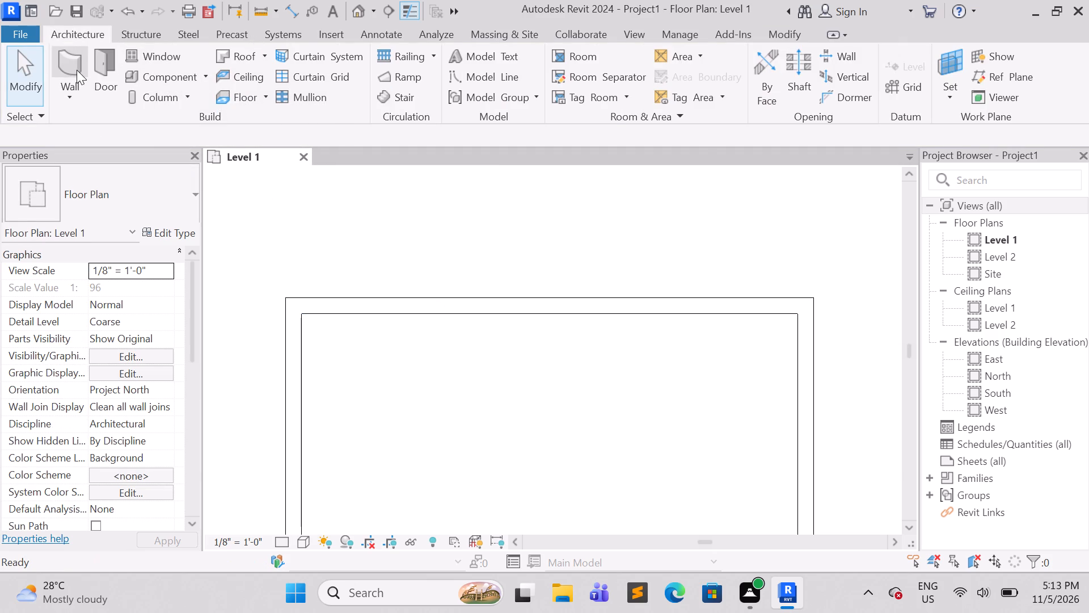
{"action": "left_click", "coordinate": [474, 137]}
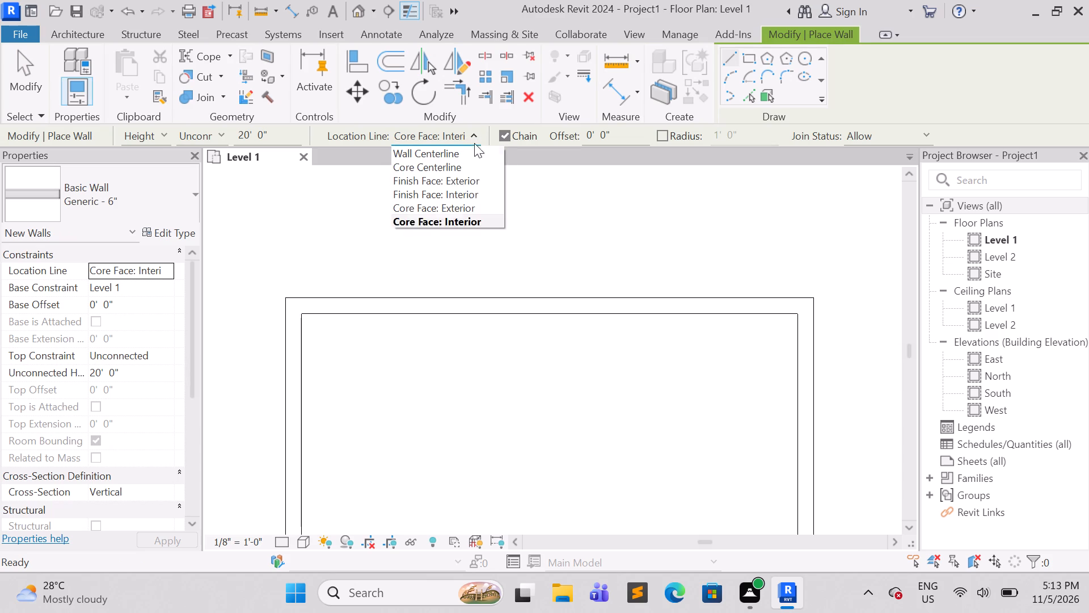
{"action": "left_click", "coordinate": [466, 199]}
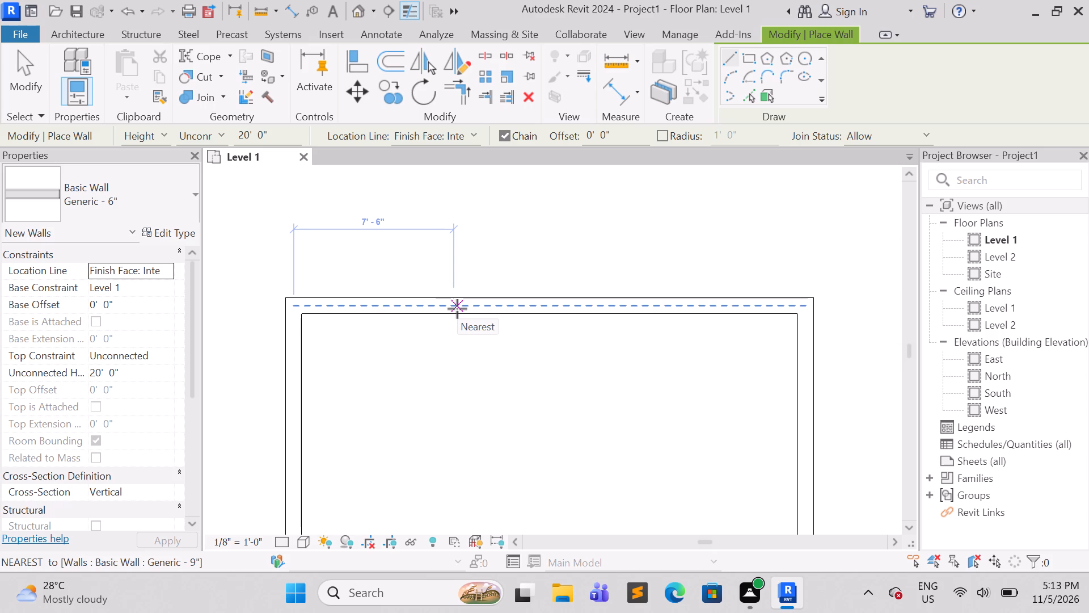
{"action": "left_click", "coordinate": [505, 305]}
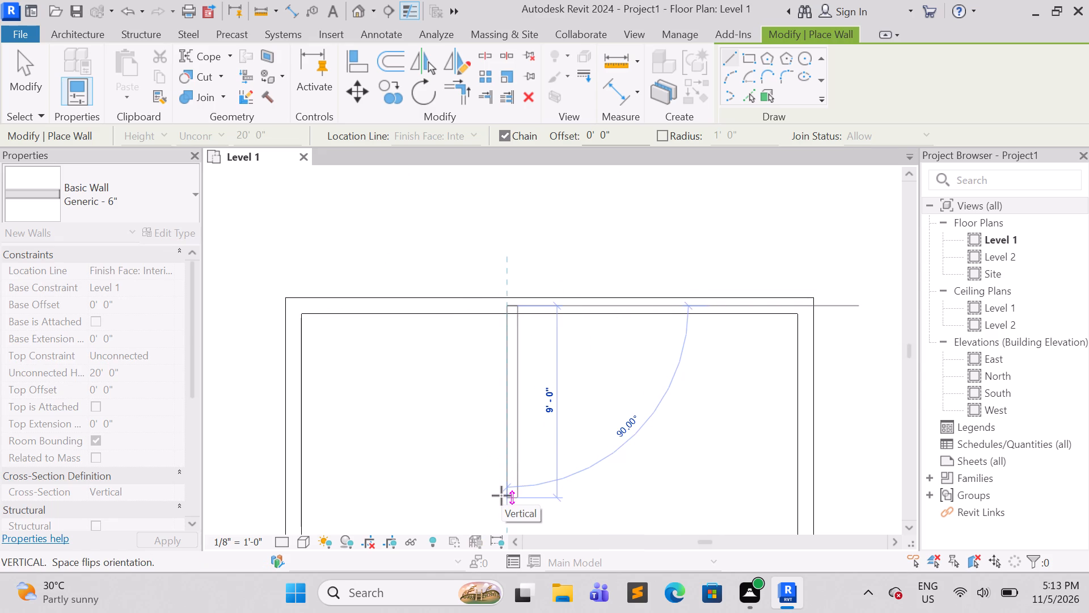
{"action": "scroll", "coordinate": [501, 496], "scroll_direction": "down", "scroll_amount": 3}
{"action": "middle_click_drag", "start_coordinate": [501, 496], "coordinate": [522, 335]}
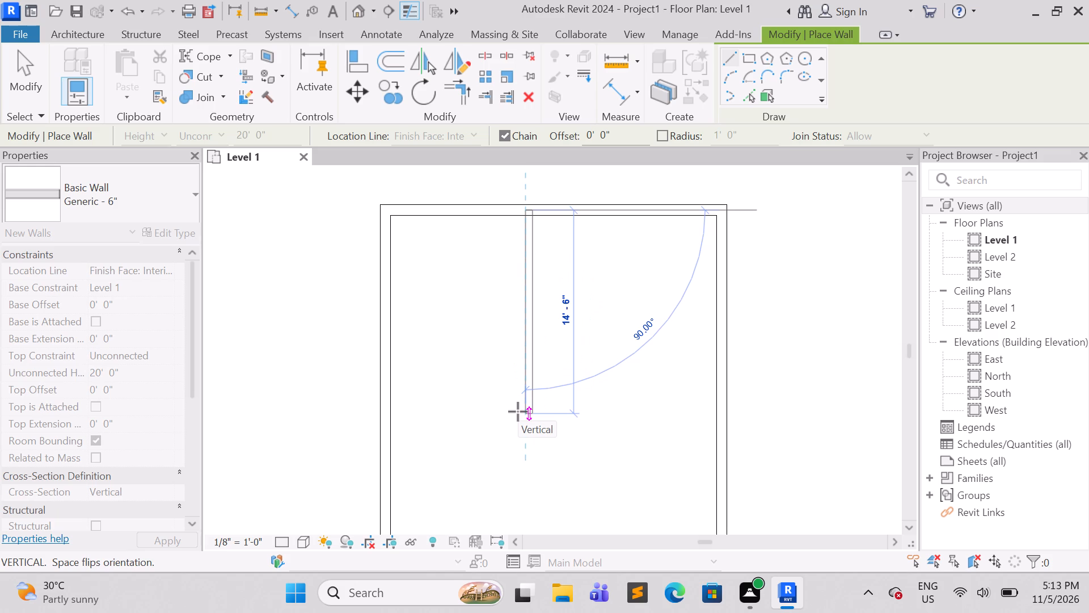
{"action": "type", "text": "12"}
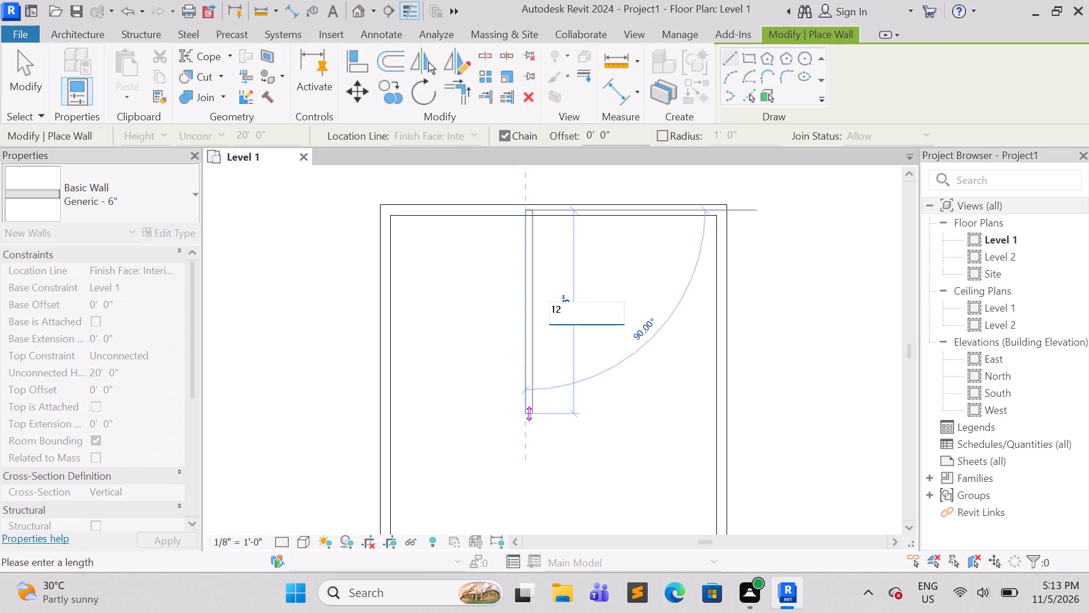
{"action": "key", "text": "apostrophe"}
{"action": "type", "text": "6\""}
{"action": "key", "text": "Return"}
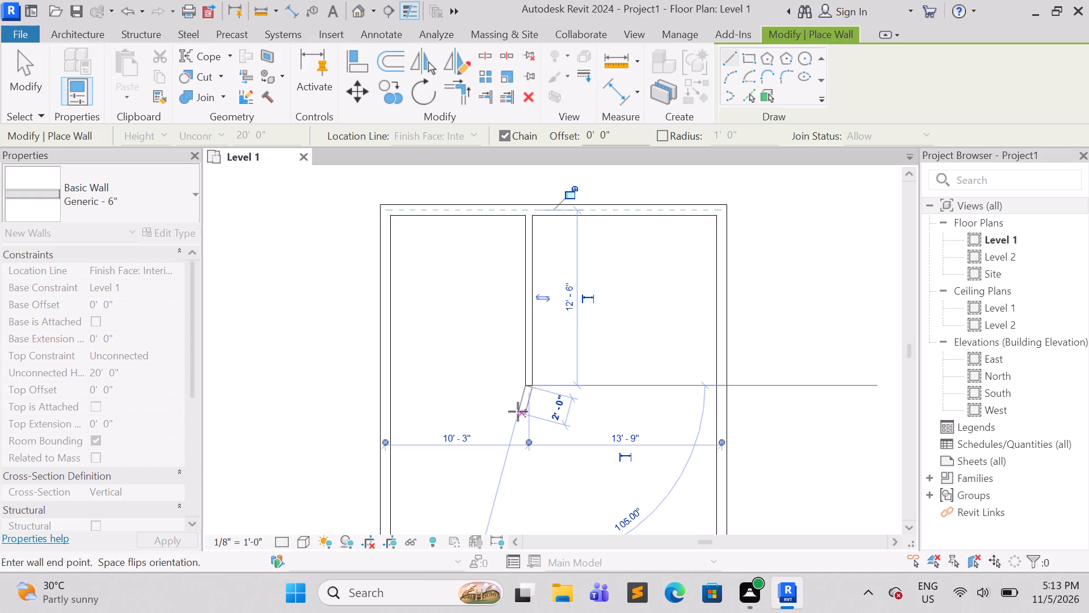
{"action": "key", "text": "Escape"}
{"action": "key", "text": "Escape"}
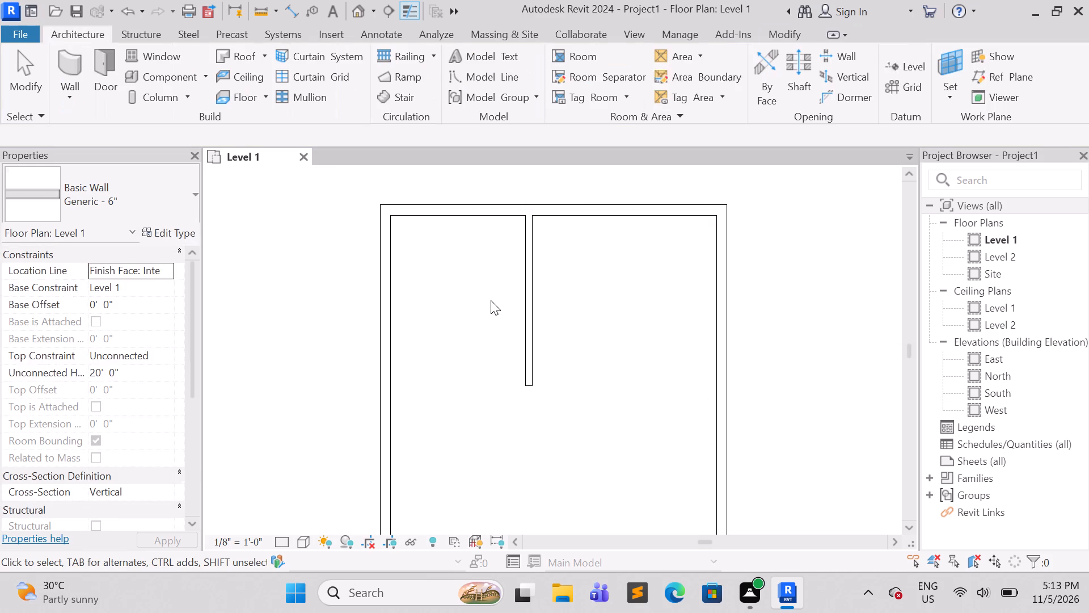
Set the distance from the left exterior wall to the new vertical interior wall to 10'4.5".
{"action": "left_click", "coordinate": [526, 297]}
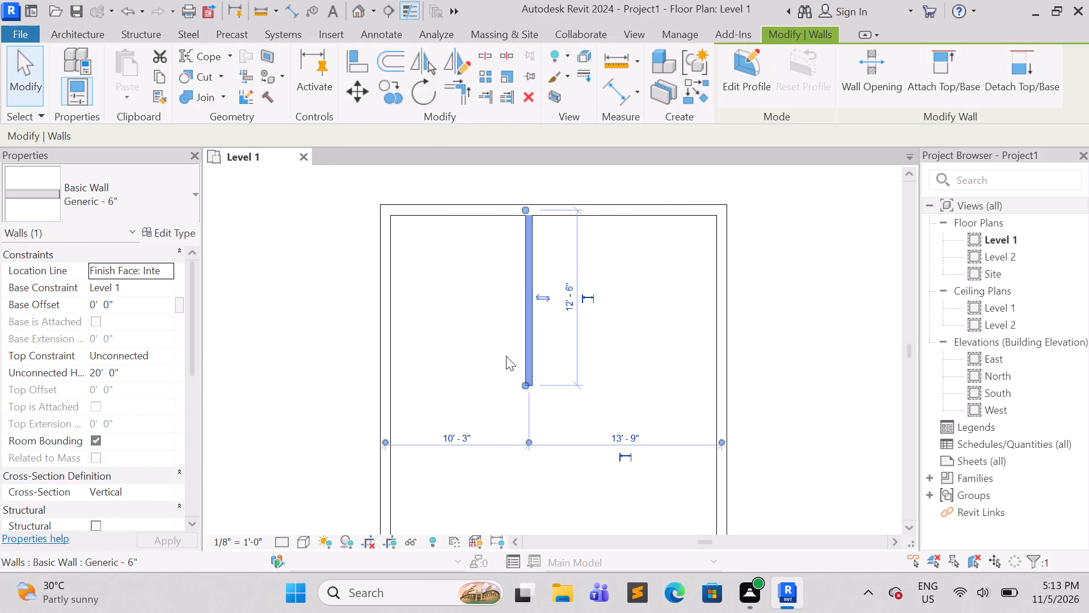
{"action": "left_click", "coordinate": [474, 442]}
{"action": "key", "text": "1"}
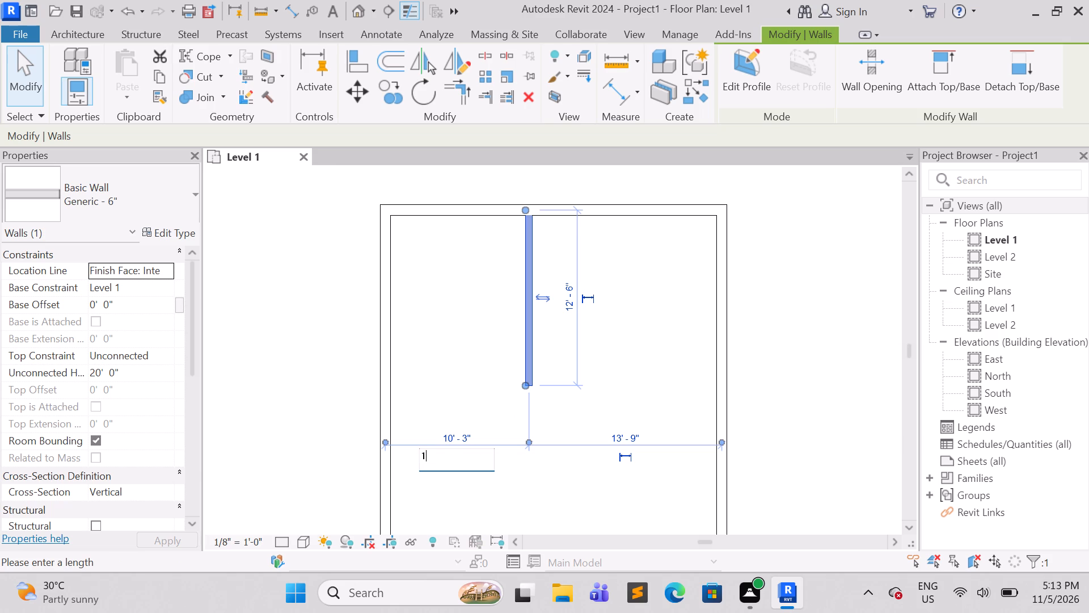
{"action": "key", "text": "0"}
{"action": "key", "text": "apostrophe"}
{"action": "key", "text": "4"}
{"action": "key", "text": "period"}
{"action": "key", "text": "5"}
{"action": "key", "text": "shift+quotedbl"}
{"action": "key", "text": "Return"}
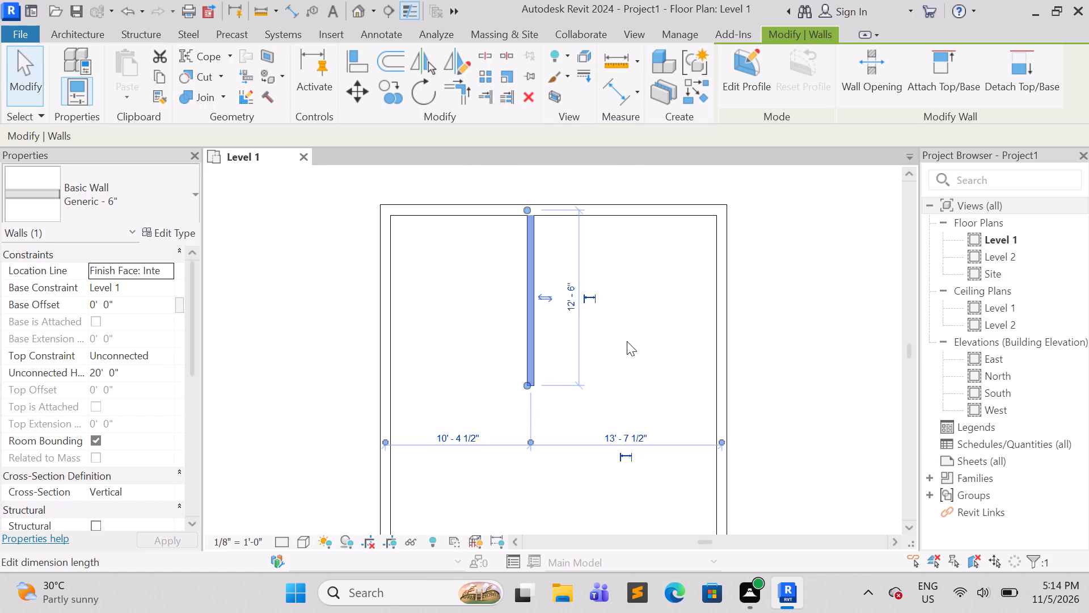
{"action": "left_click", "coordinate": [819, 276]}
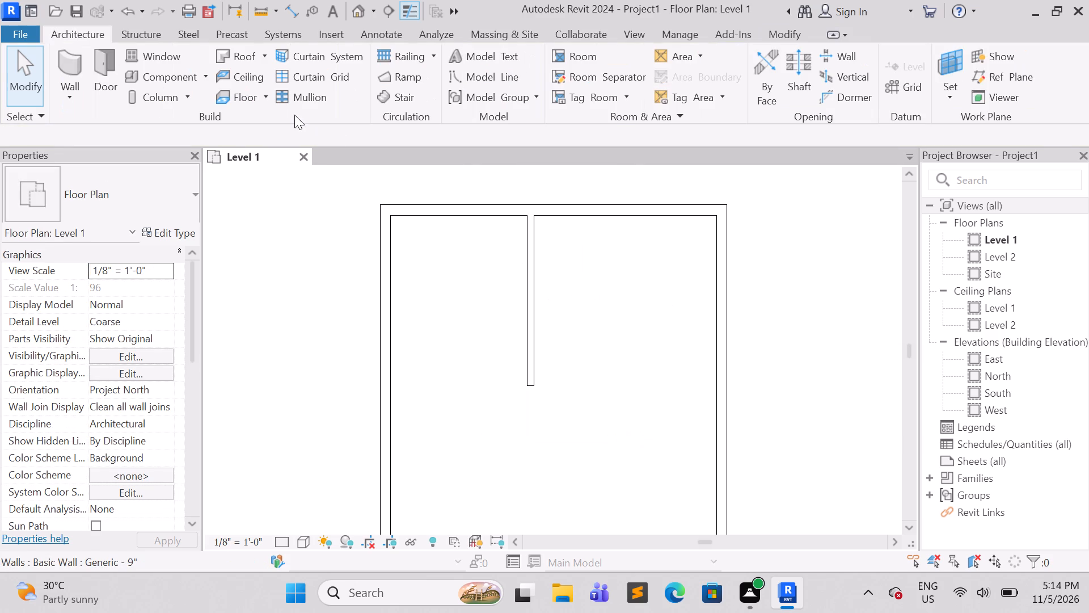
Check the upper-left room's clear width with an aligned dimension between the facing wall faces, without placing it.
{"action": "left_click", "coordinate": [370, 36]}
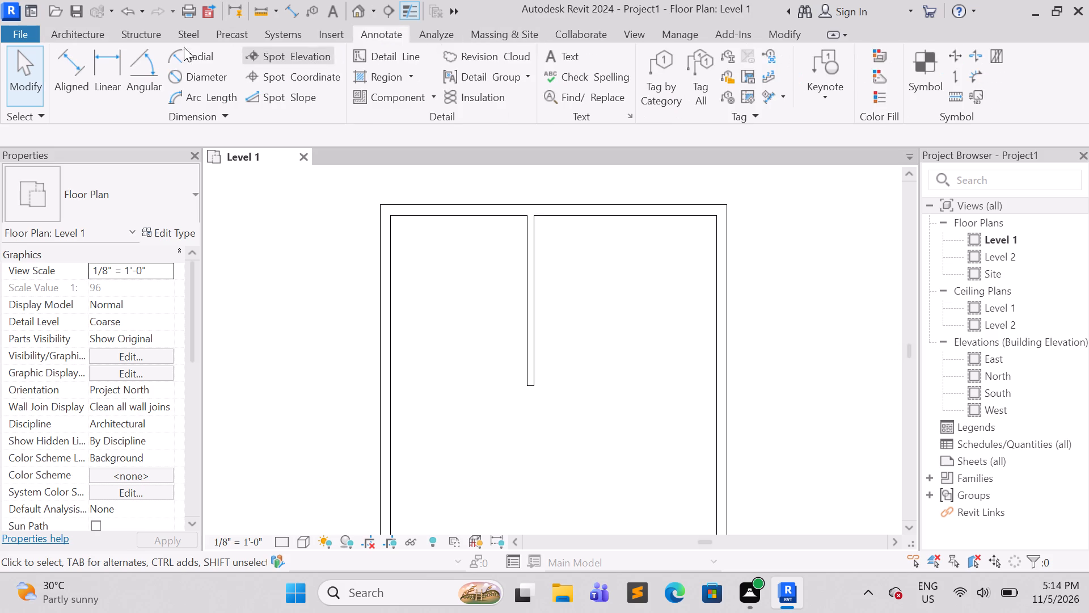
{"action": "left_click", "coordinate": [75, 65]}
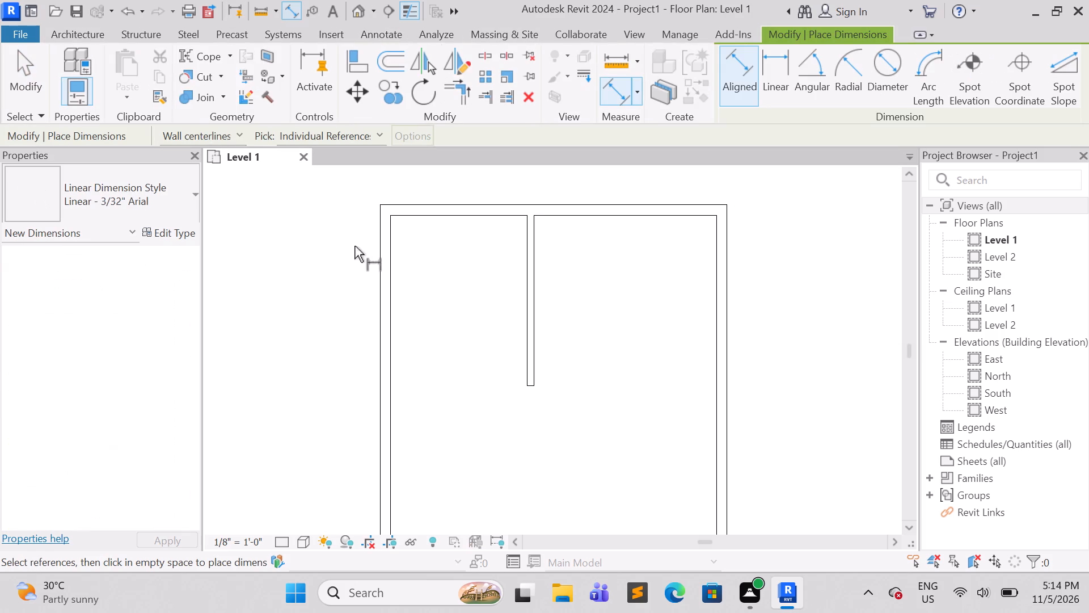
{"action": "key", "text": "Tab"}
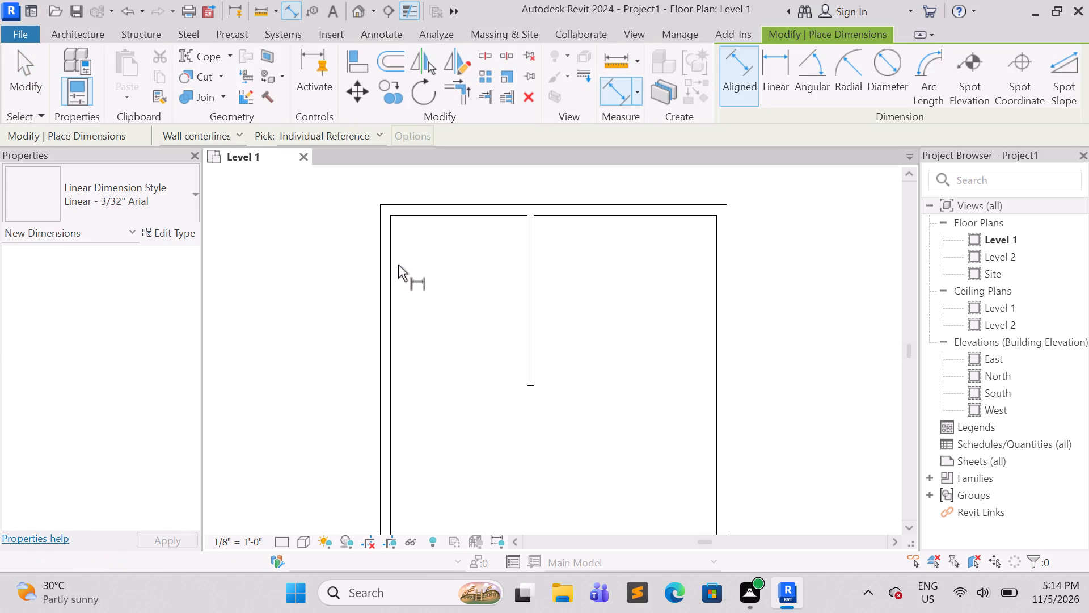
{"action": "key", "text": "Tab"}
{"action": "left_click", "coordinate": [394, 270]}
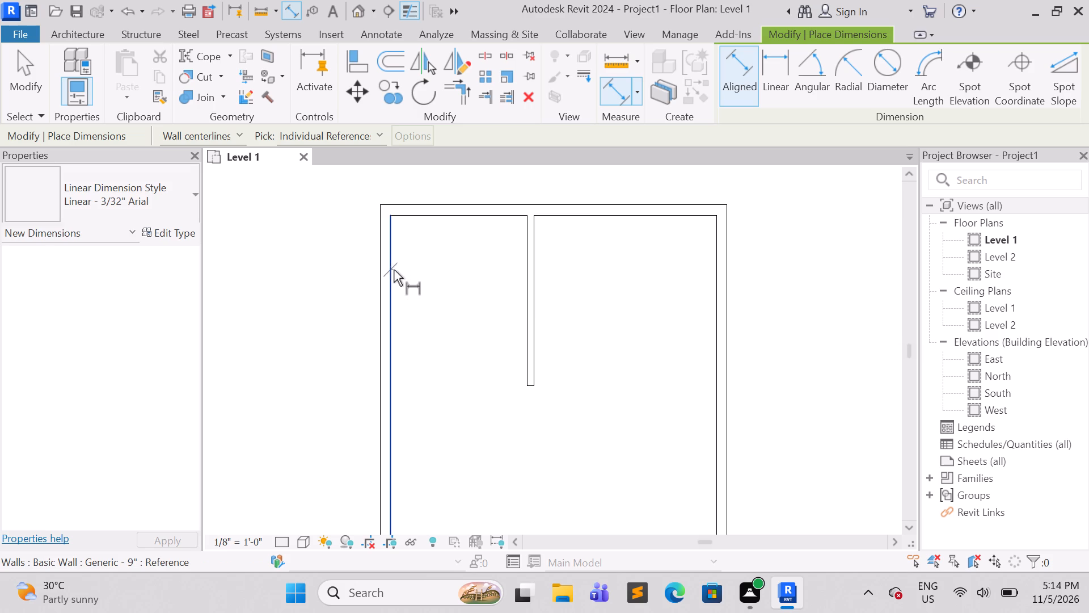
{"action": "key", "text": "Tab"}
{"action": "left_click", "coordinate": [526, 249]}
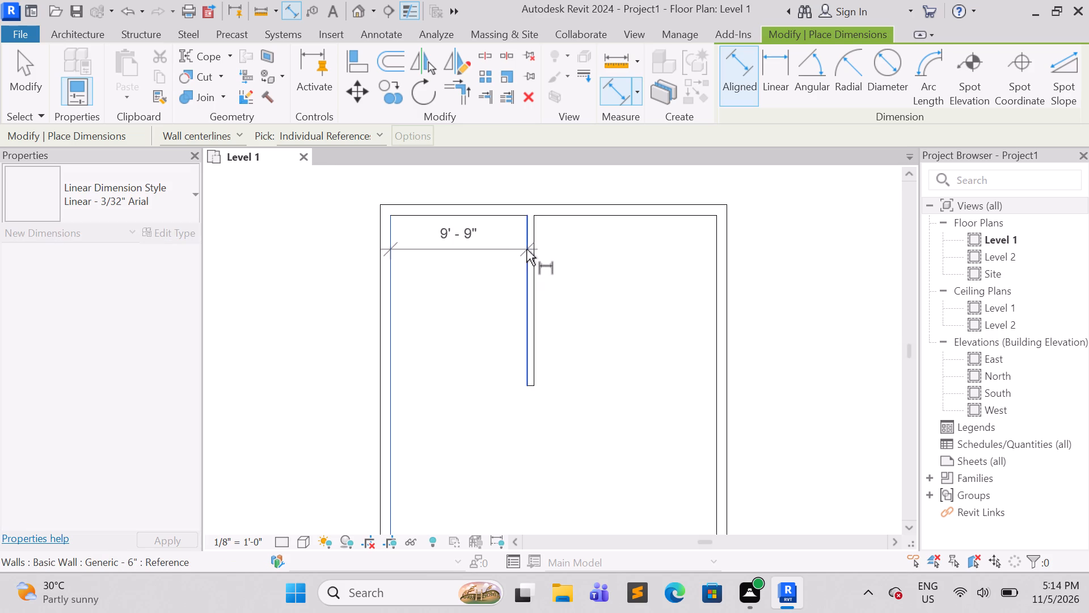
{"action": "scroll", "coordinate": [526, 249], "scroll_direction": "up", "scroll_amount": 6}
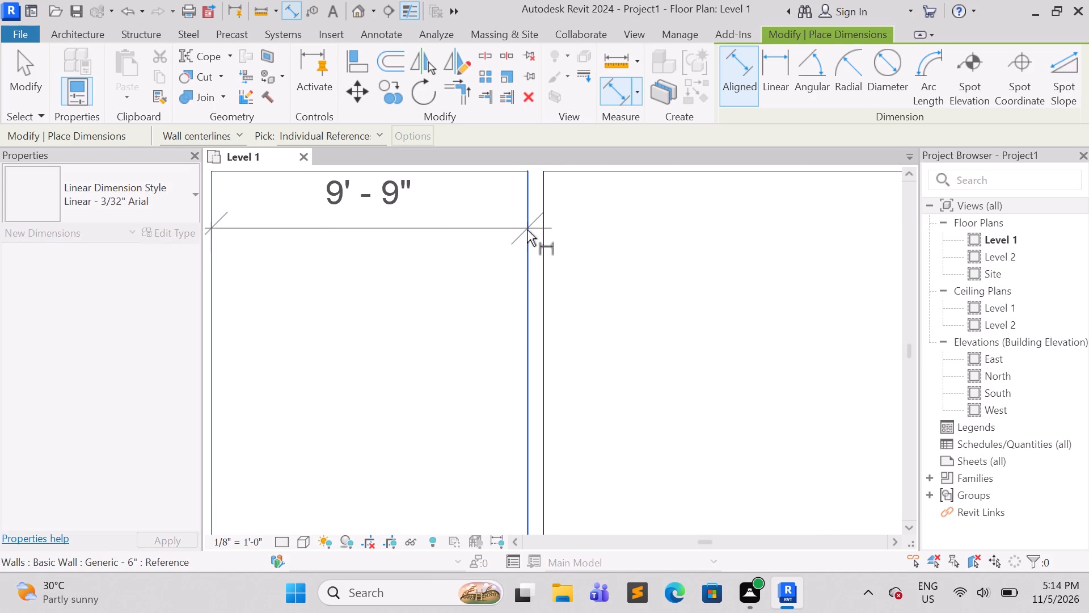
{"action": "scroll", "coordinate": [526, 230], "scroll_direction": "down", "scroll_amount": 4}
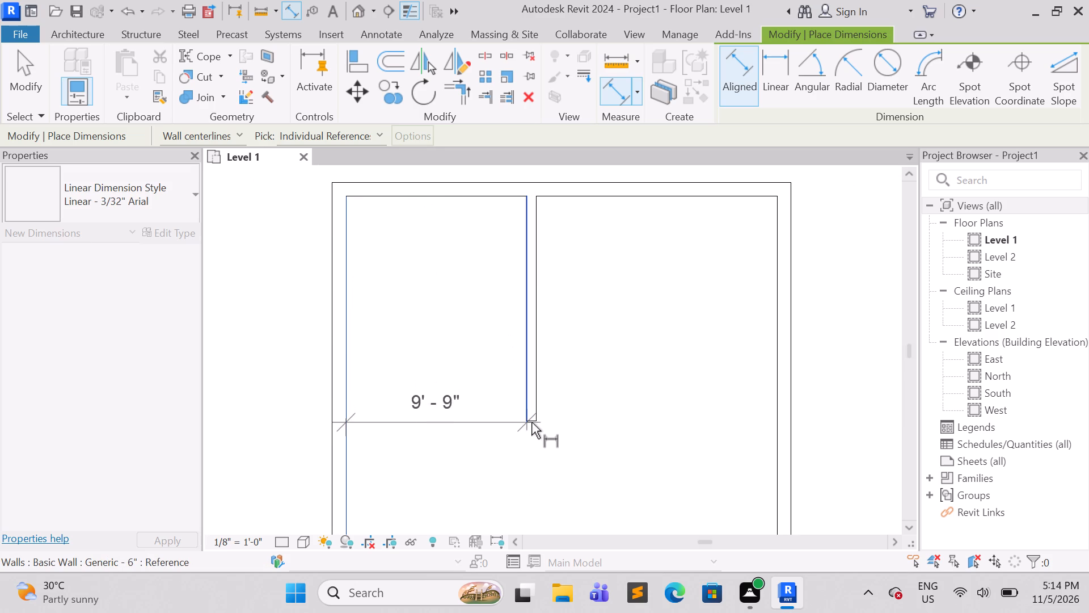
{"action": "scroll", "coordinate": [524, 421], "scroll_direction": "up", "scroll_amount": 7}
{"action": "key", "text": "Escape"}
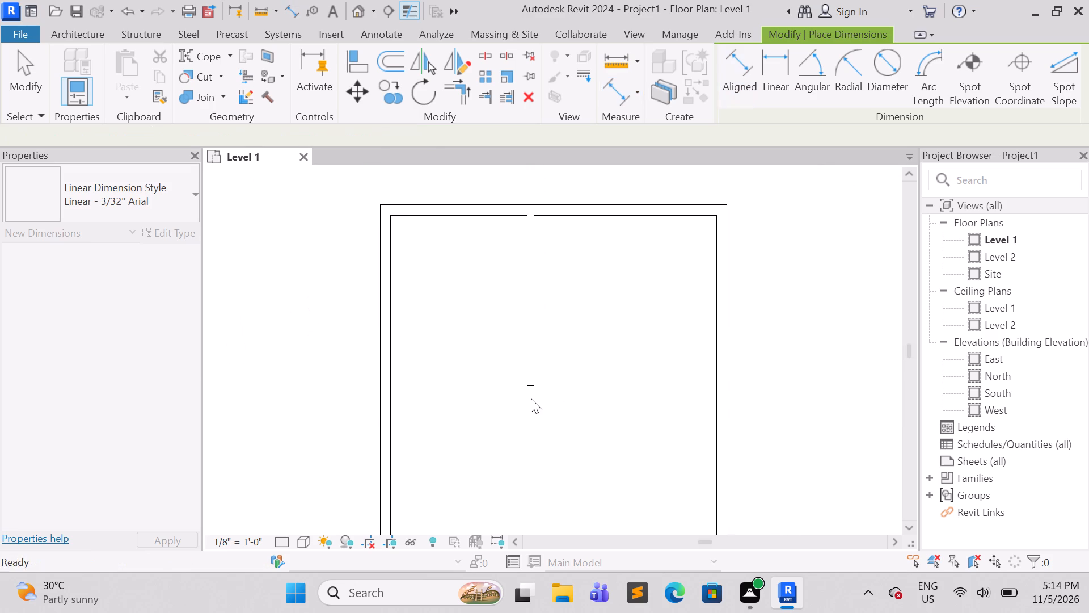
{"action": "scroll", "coordinate": [531, 390], "scroll_direction": "down", "scroll_amount": 2}
{"action": "key", "text": "Escape"}
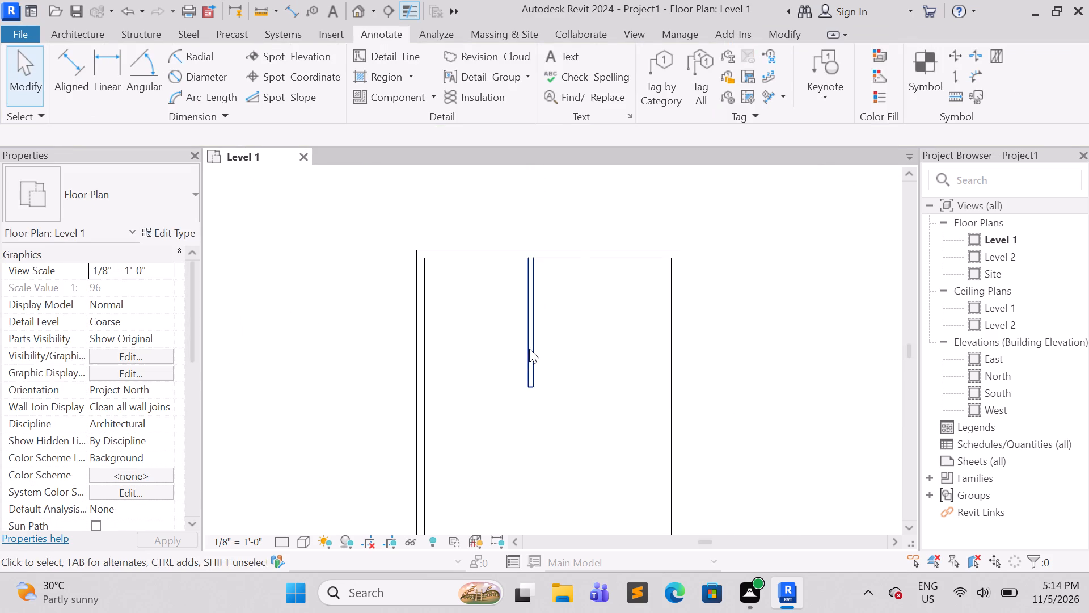
Set the distance from the left exterior wall to the vertical interior wall to 10' 5 1/2".
{"action": "left_click", "coordinate": [529, 349]}
{"action": "left_click", "coordinate": [495, 436]}
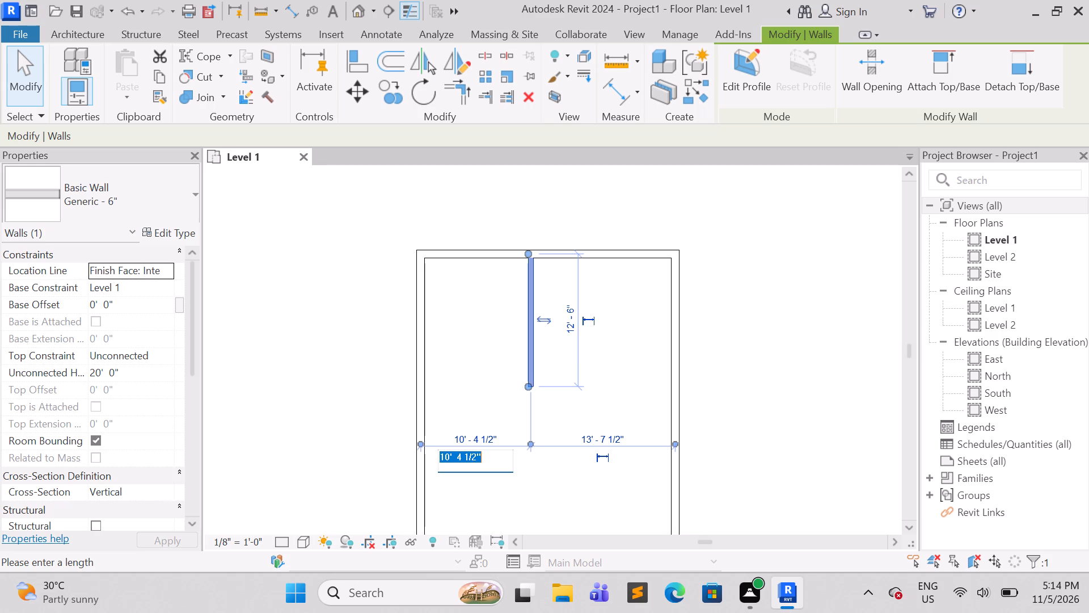
{"action": "left_click", "coordinate": [487, 459]}
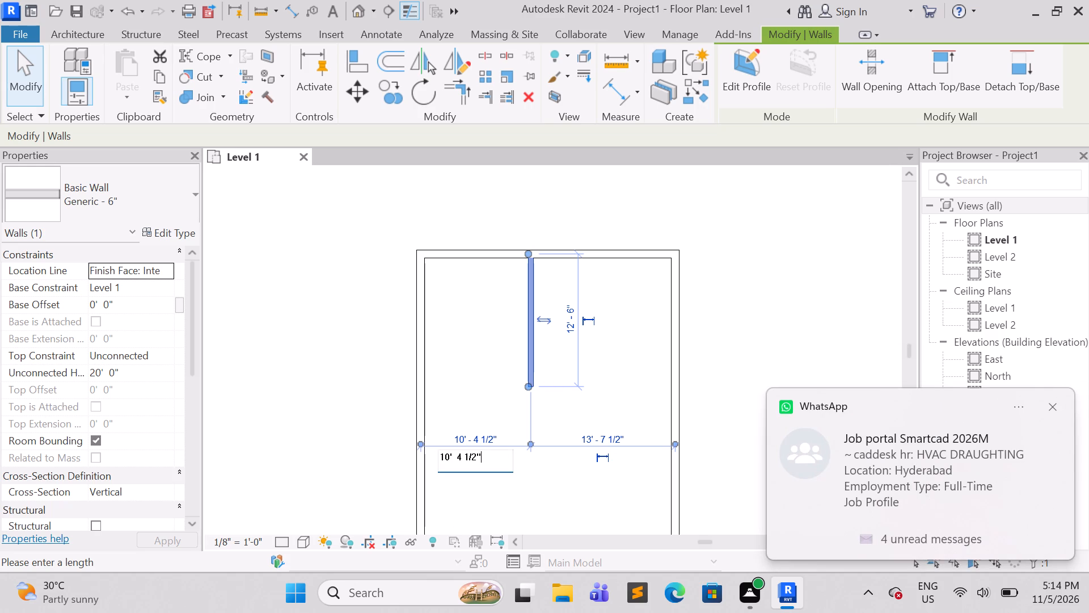
{"action": "left_click", "coordinate": [462, 458]}
{"action": "key", "text": "BackSpace"}
{"action": "key", "text": "5"}
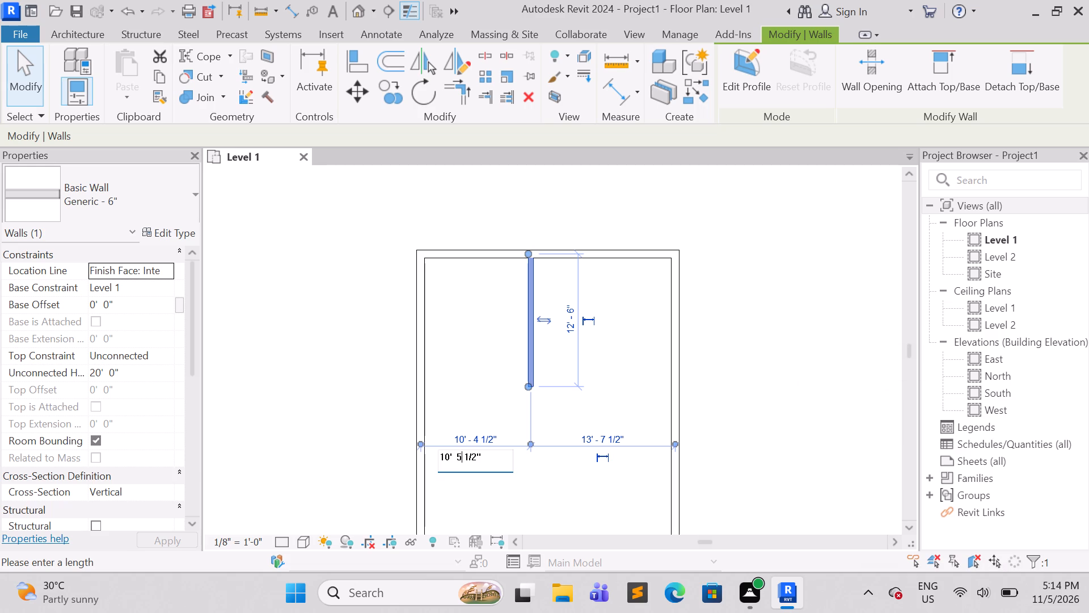
{"action": "left_click", "coordinate": [528, 482]}
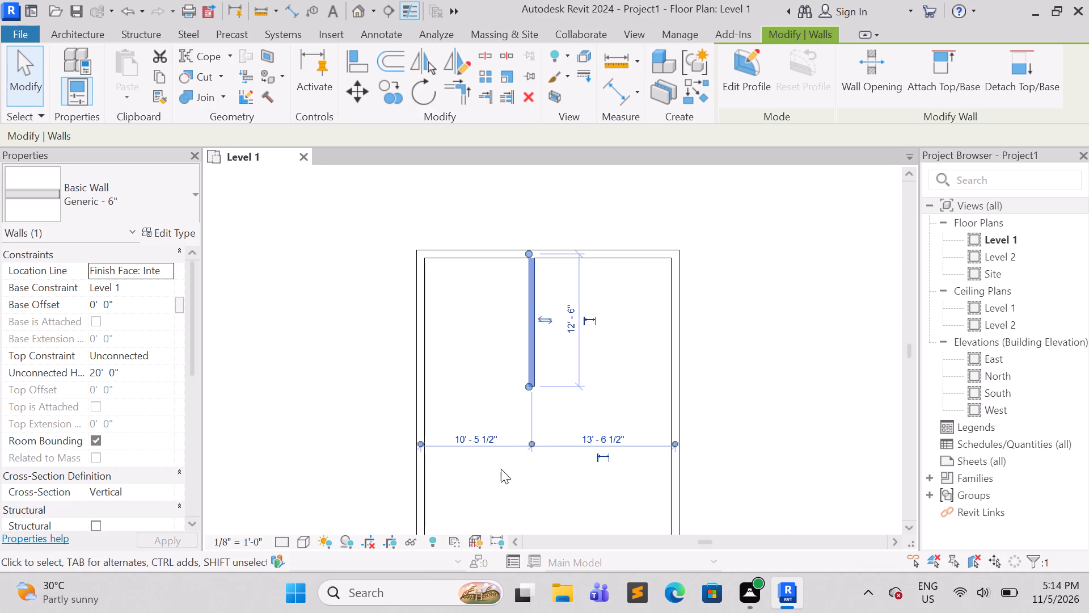
{"action": "left_click", "coordinate": [376, 401]}
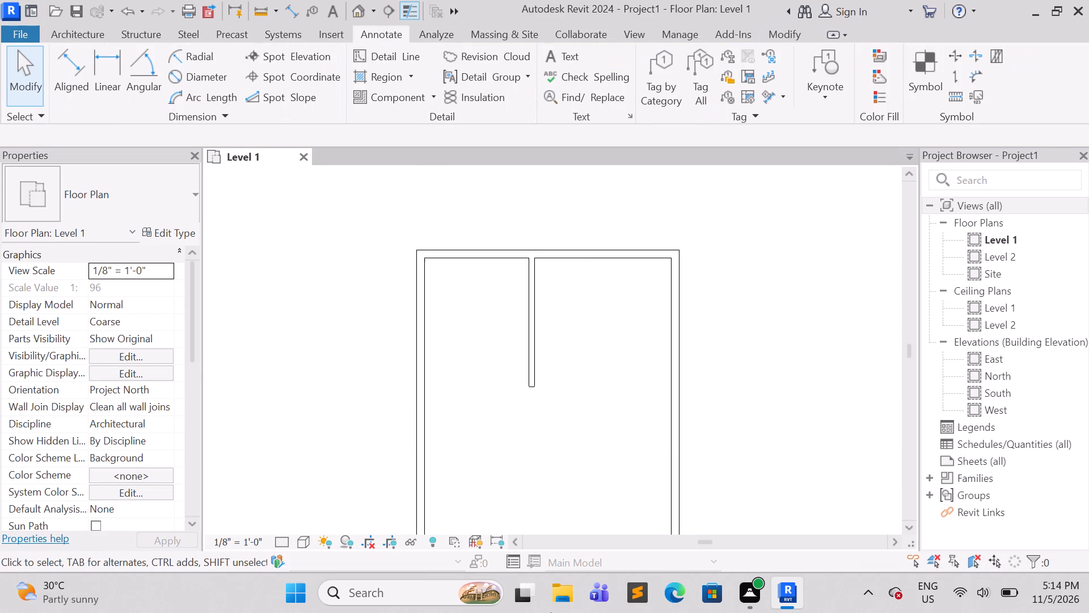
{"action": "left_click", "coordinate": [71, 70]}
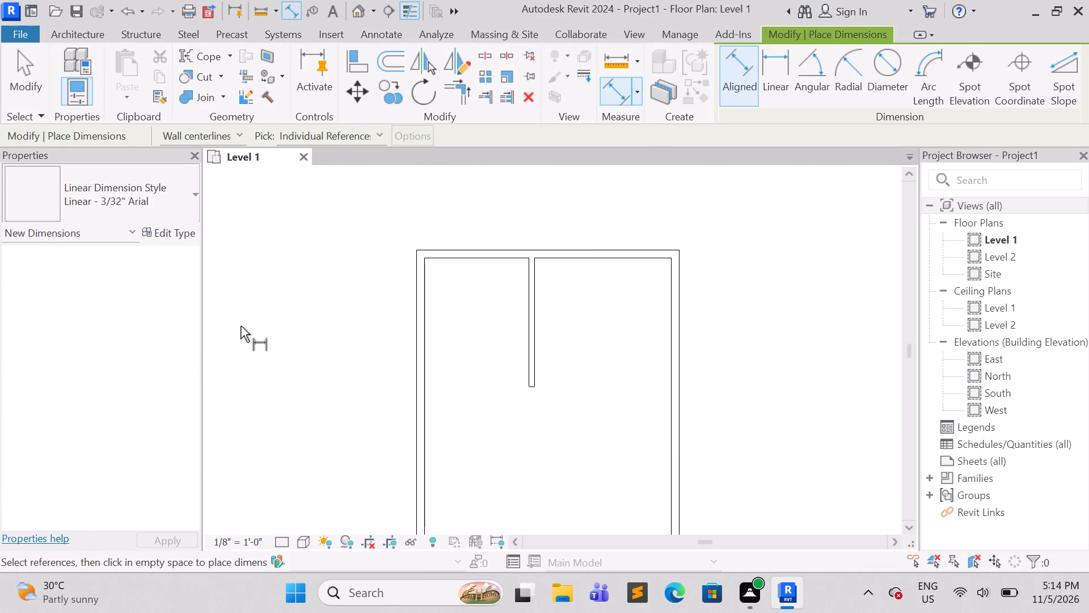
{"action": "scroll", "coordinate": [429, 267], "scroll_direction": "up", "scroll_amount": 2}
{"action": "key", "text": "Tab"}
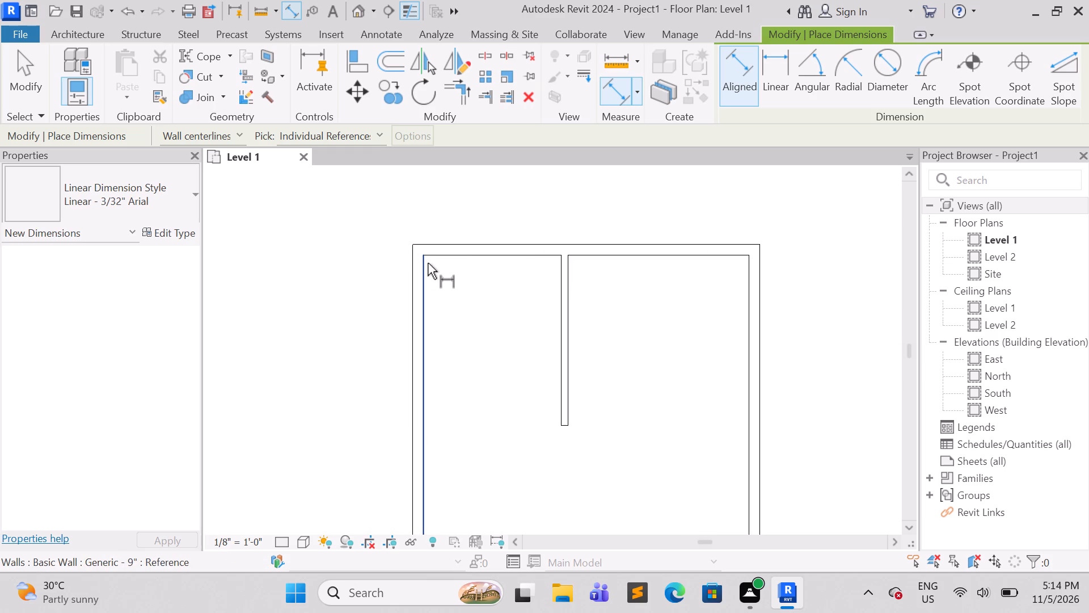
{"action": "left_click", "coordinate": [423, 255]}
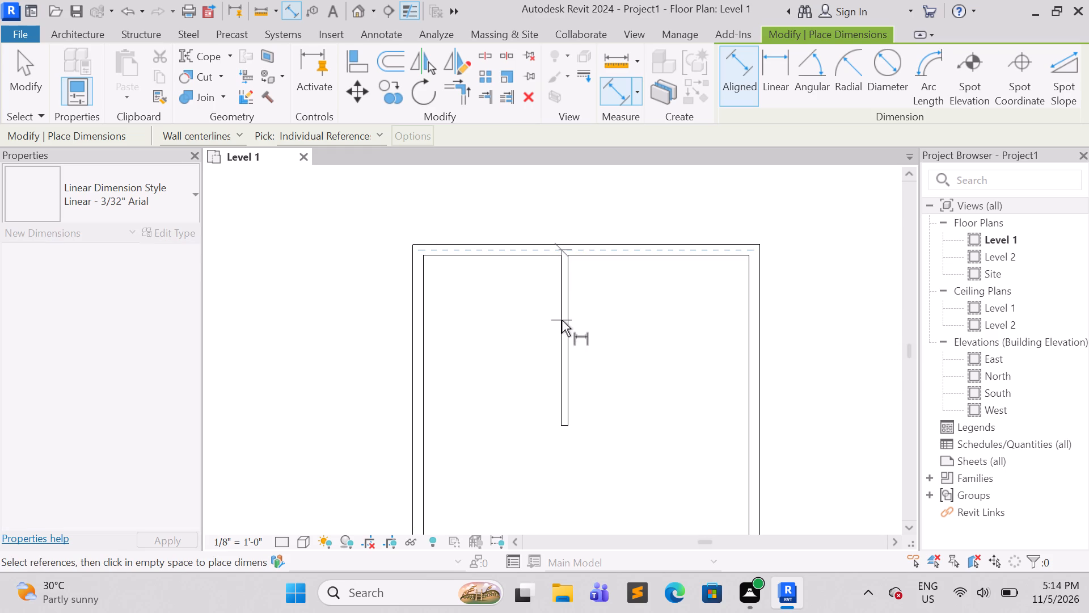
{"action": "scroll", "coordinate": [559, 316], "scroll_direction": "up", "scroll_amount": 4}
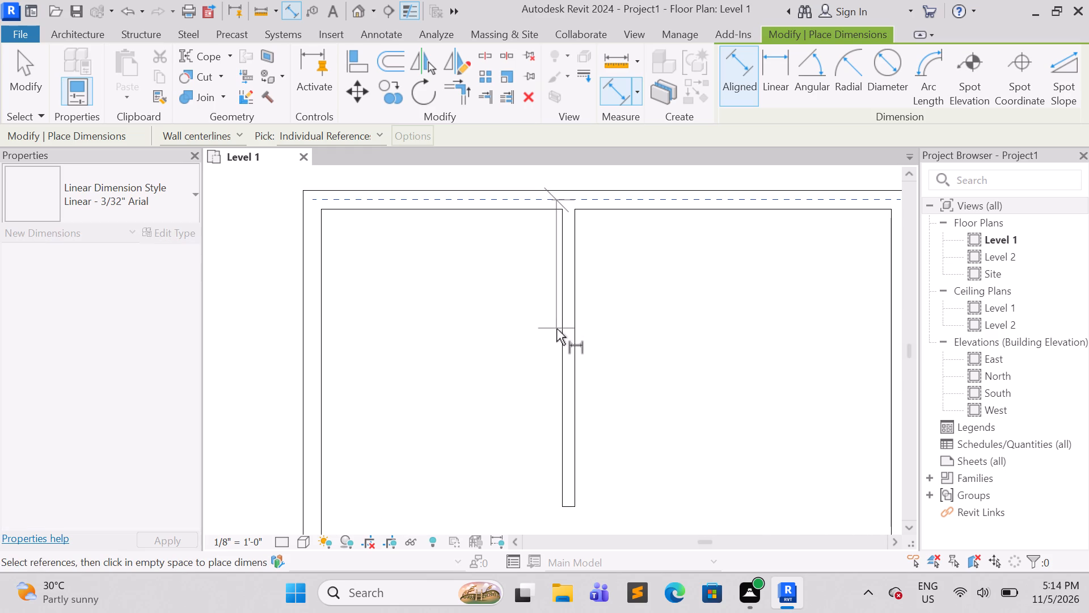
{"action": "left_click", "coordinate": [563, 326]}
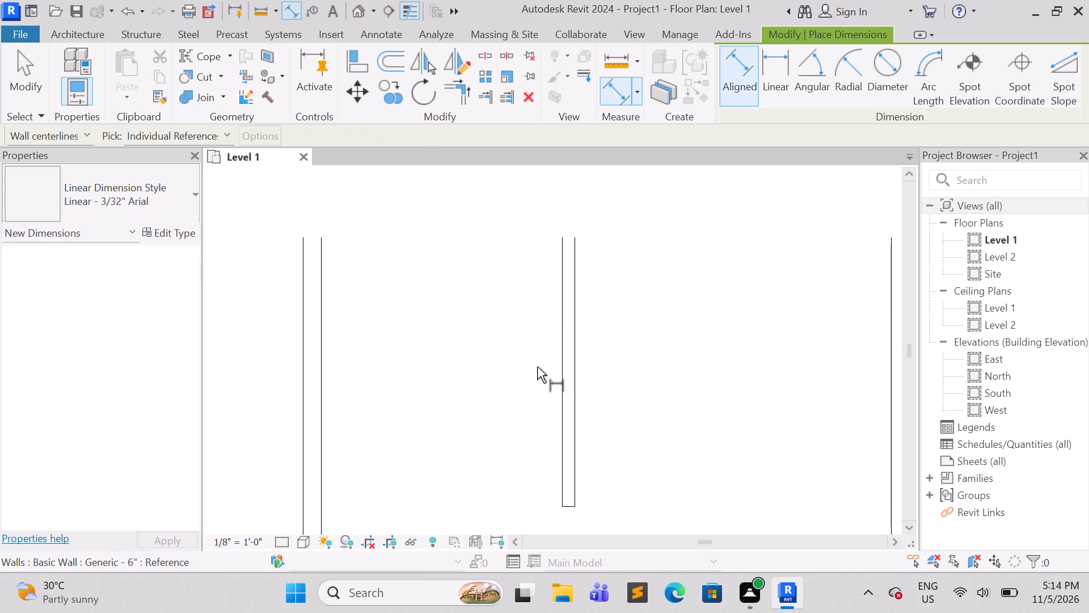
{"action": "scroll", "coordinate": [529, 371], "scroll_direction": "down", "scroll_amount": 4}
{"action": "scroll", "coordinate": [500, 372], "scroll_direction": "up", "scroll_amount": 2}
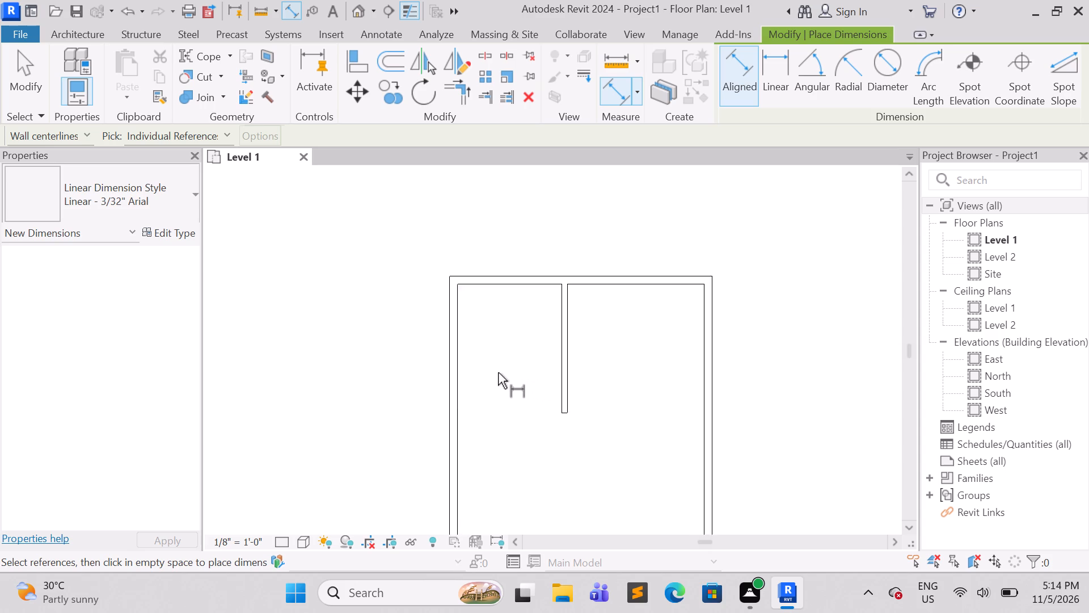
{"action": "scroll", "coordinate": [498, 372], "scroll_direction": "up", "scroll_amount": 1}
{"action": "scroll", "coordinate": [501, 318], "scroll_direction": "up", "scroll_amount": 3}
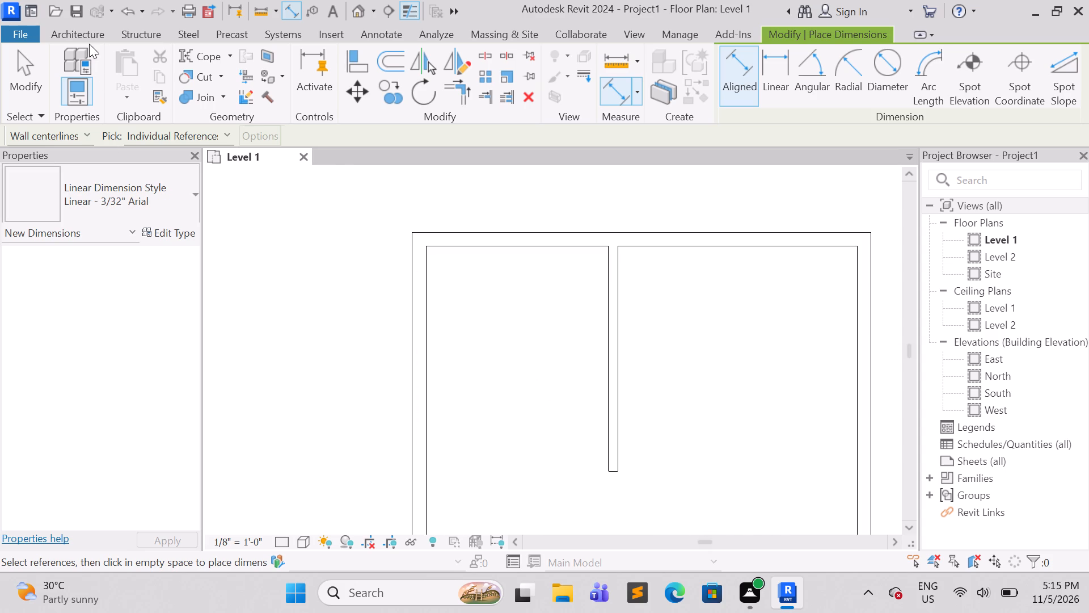
Check the upper-left room's clear width again with an aligned dimension from the left exterior wall's inner face to the interior wall's near face.
{"action": "left_click", "coordinate": [367, 33]}
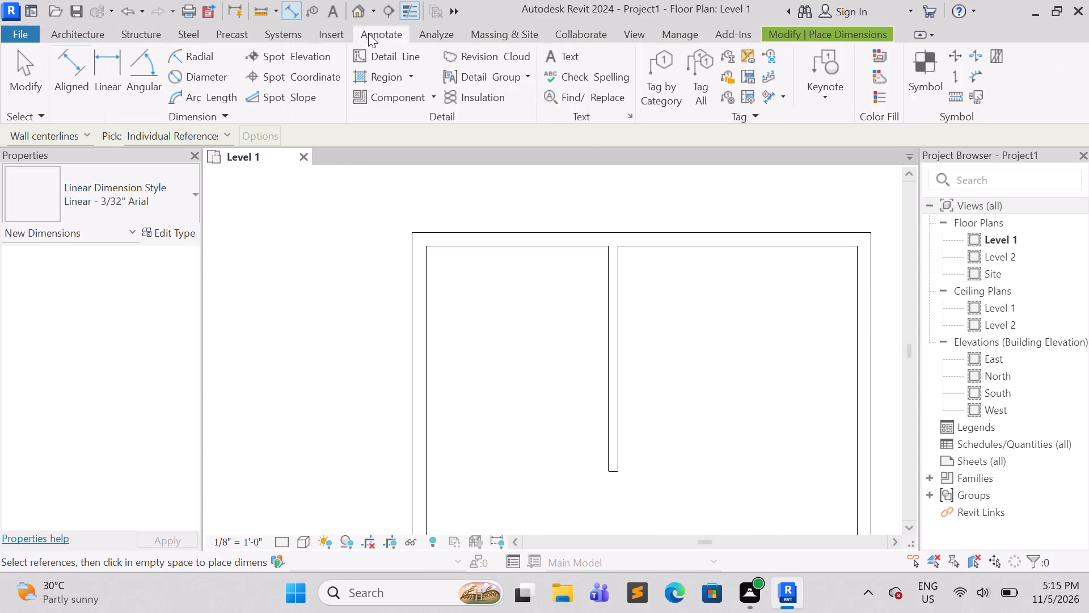
{"action": "left_click", "coordinate": [85, 75]}
{"action": "key", "text": "Tab"}
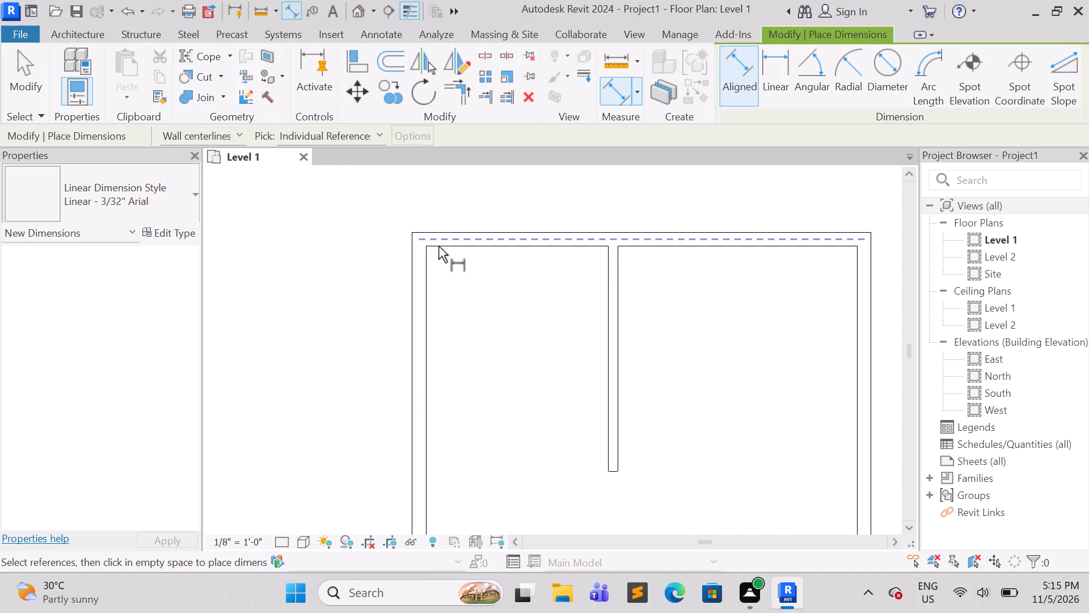
{"action": "key", "text": "Tab"}
{"action": "key", "text": "Tab"}
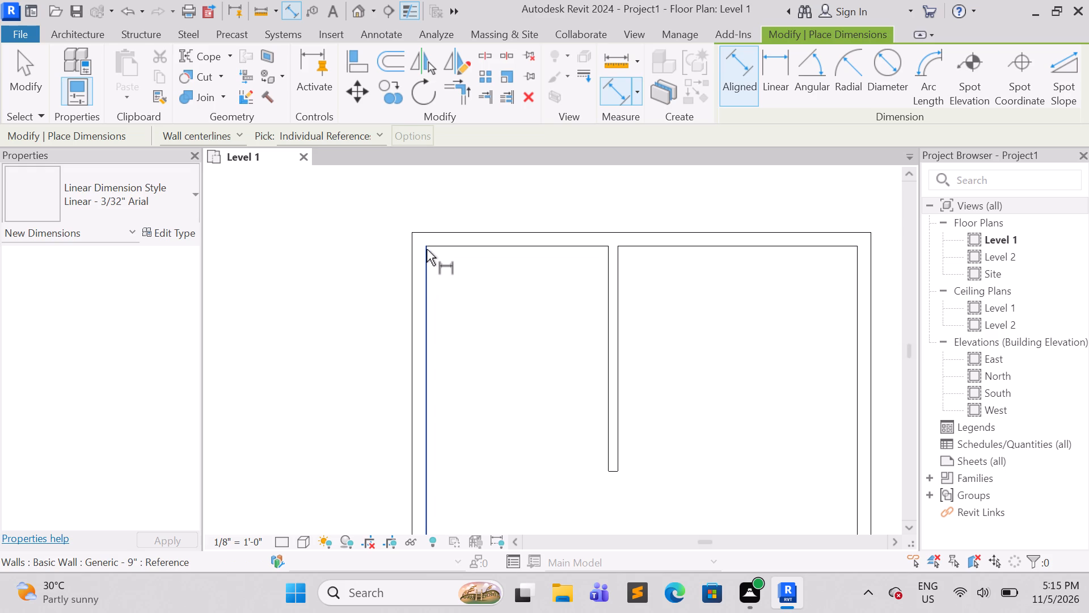
{"action": "left_click", "coordinate": [426, 246]}
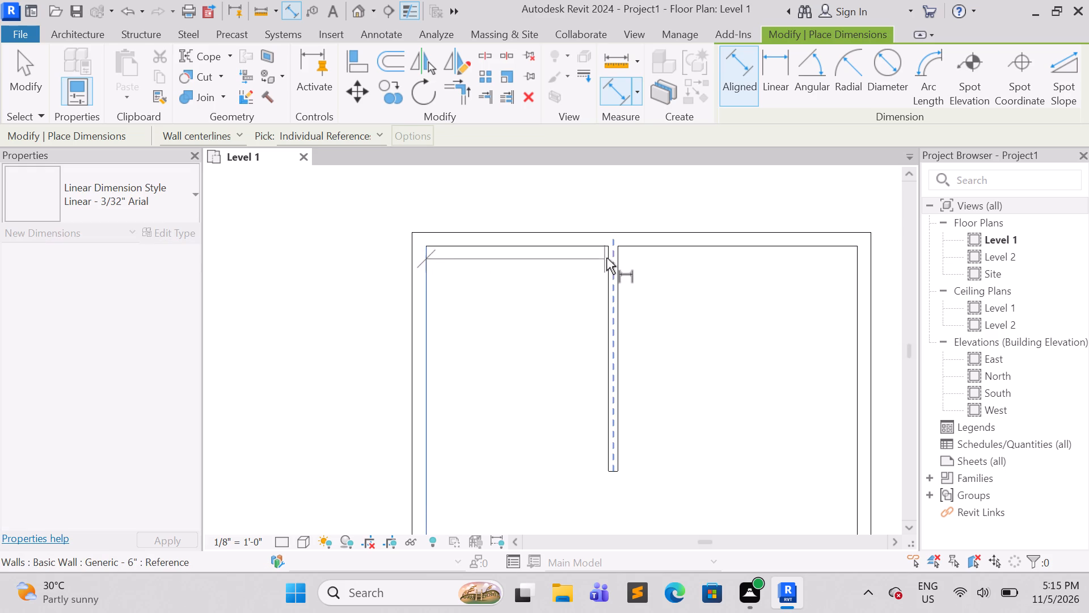
{"action": "key", "text": "Tab"}
{"action": "left_click", "coordinate": [607, 247]}
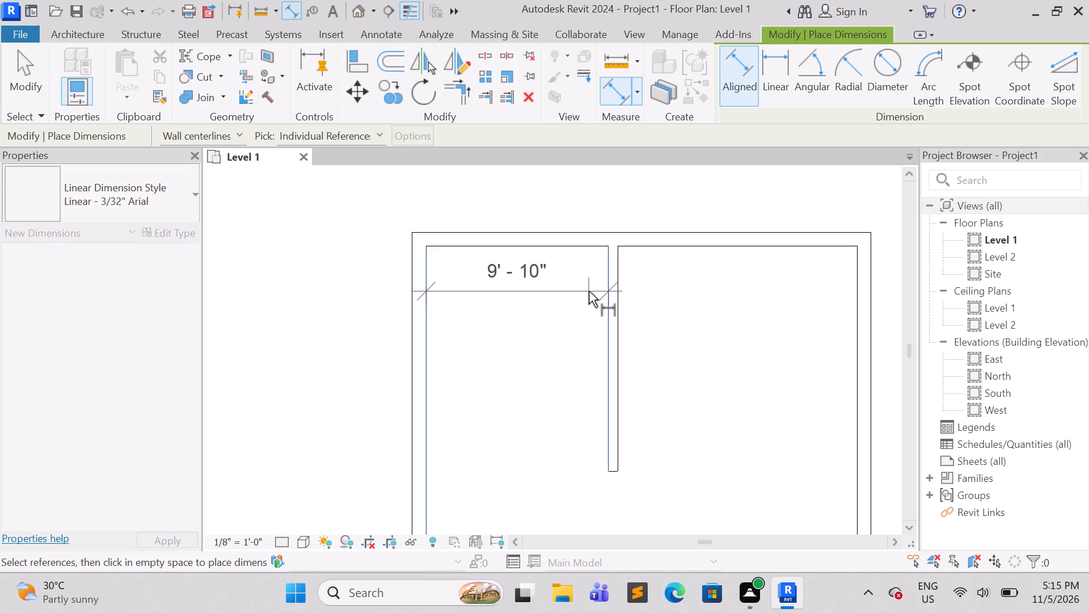
{"action": "right_click", "coordinate": [547, 372]}
{"action": "left_click", "coordinate": [628, 87]}
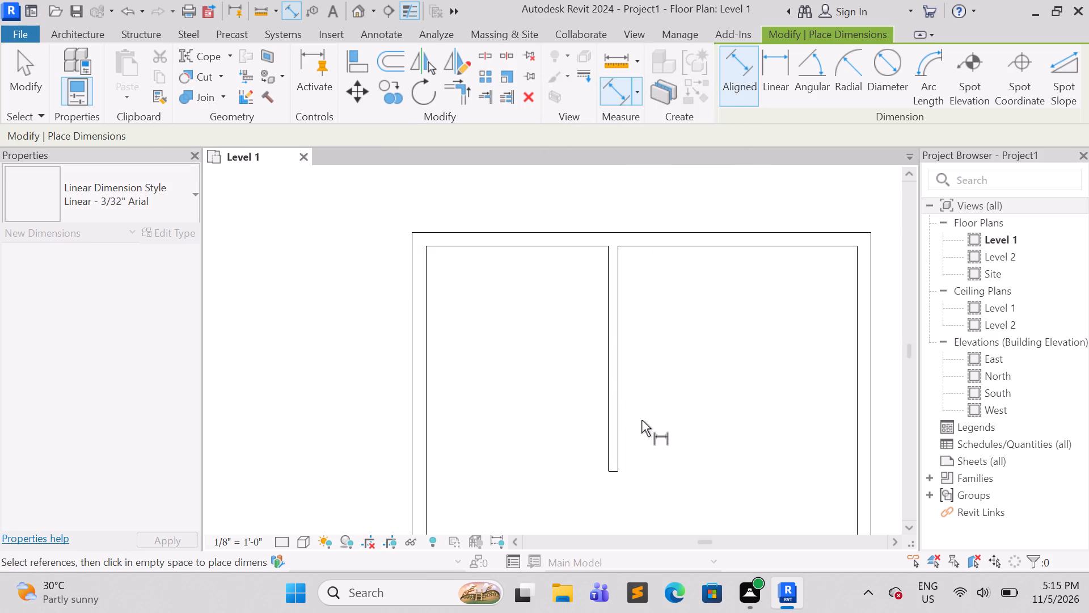
{"action": "left_click", "coordinate": [617, 391]}
{"action": "right_click", "coordinate": [647, 433]}
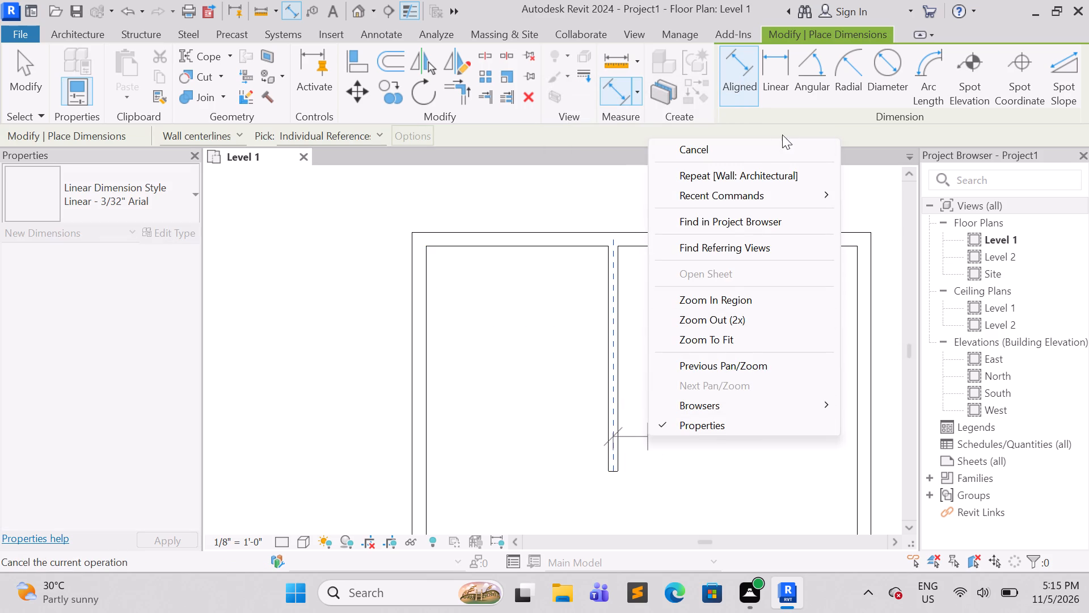
{"action": "left_click", "coordinate": [750, 145]}
{"action": "right_click", "coordinate": [656, 376]}
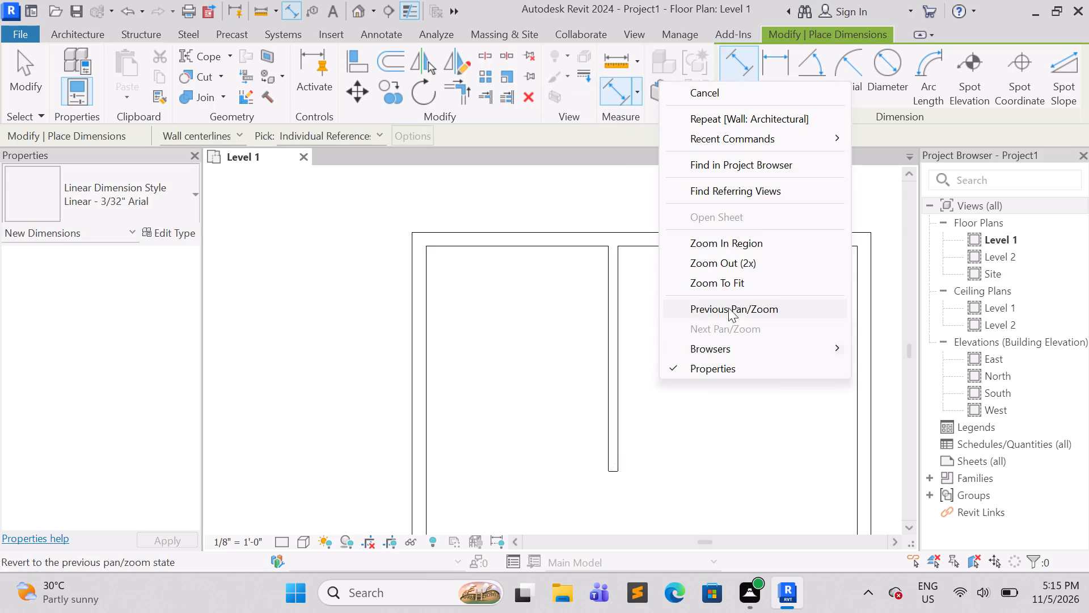
{"action": "left_click", "coordinate": [727, 93]}
{"action": "right_click", "coordinate": [669, 361]}
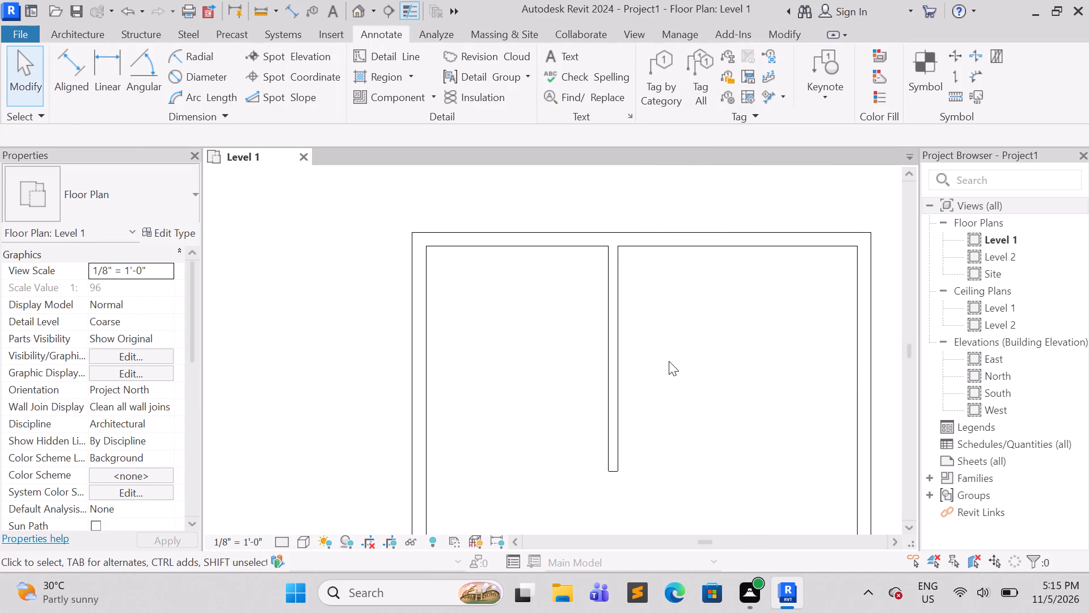
{"action": "left_click", "coordinate": [748, 52]}
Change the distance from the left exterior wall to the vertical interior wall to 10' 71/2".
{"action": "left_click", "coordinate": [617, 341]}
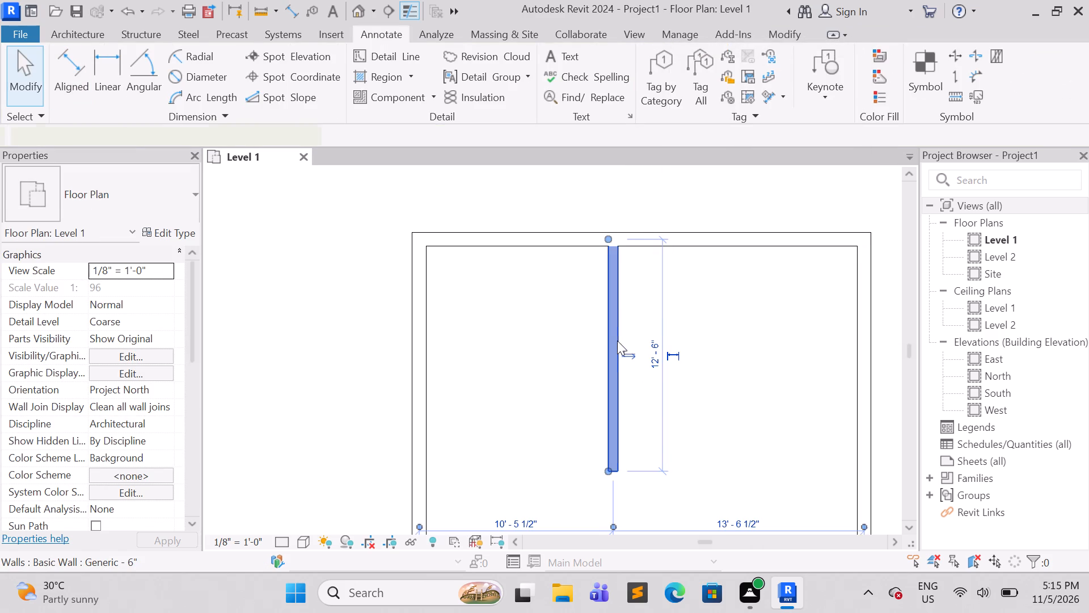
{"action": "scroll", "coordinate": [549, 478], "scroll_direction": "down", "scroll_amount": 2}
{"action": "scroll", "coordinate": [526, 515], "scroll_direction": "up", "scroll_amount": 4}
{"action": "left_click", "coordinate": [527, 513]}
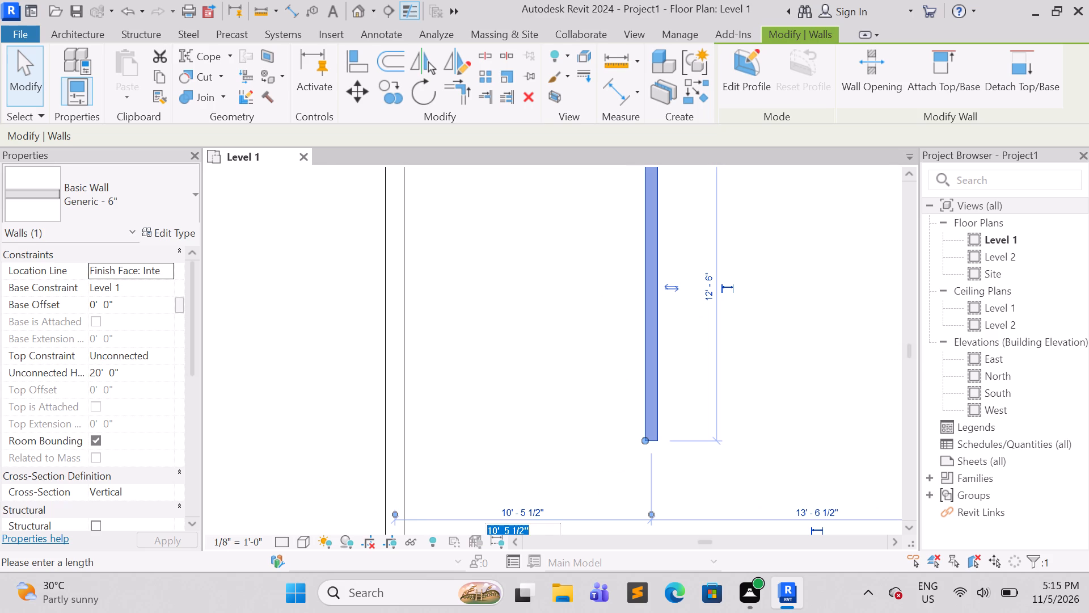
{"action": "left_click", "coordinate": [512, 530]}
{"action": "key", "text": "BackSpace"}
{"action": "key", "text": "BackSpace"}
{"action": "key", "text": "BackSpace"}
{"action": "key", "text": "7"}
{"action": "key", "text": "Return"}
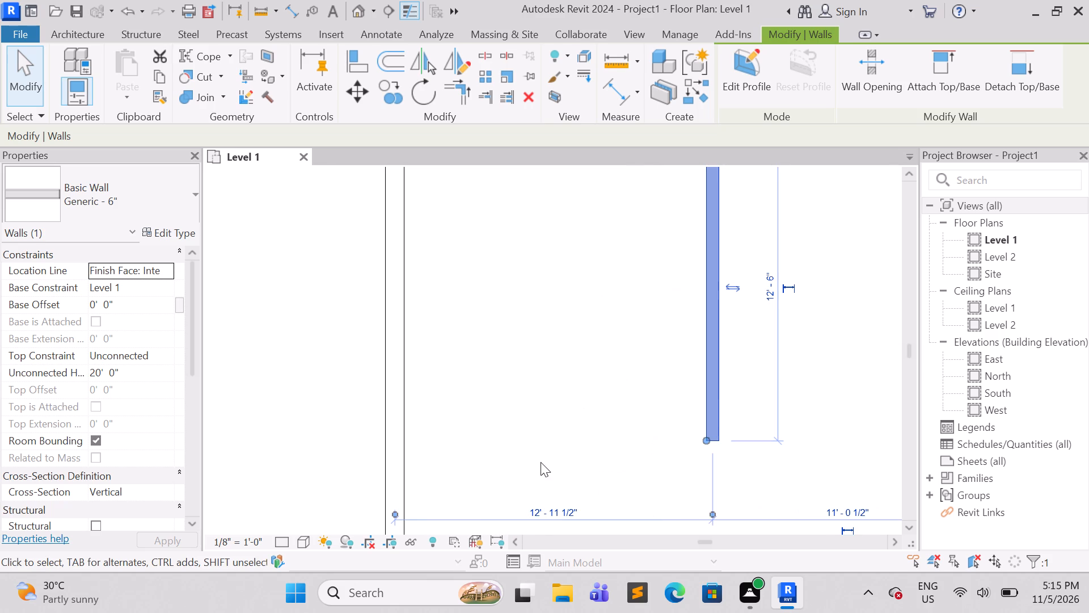
Set the distance from the left exterior wall to the vertical interior wall to 10'7.5".
{"action": "scroll", "coordinate": [575, 422], "scroll_direction": "down", "scroll_amount": 5}
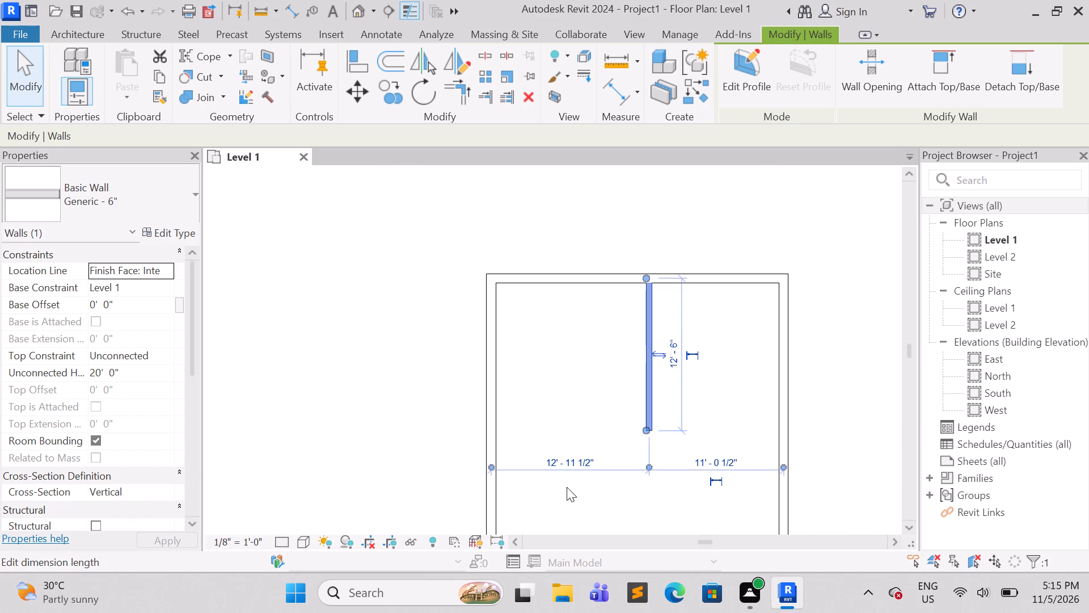
{"action": "scroll", "coordinate": [565, 487], "scroll_direction": "up", "scroll_amount": 1}
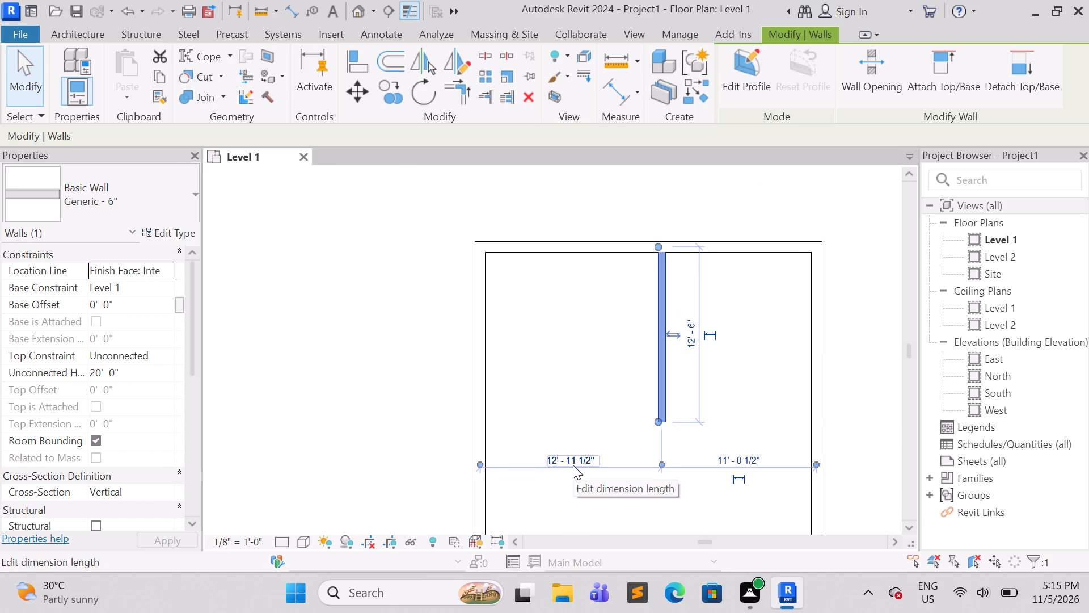
{"action": "left_click", "coordinate": [576, 458]}
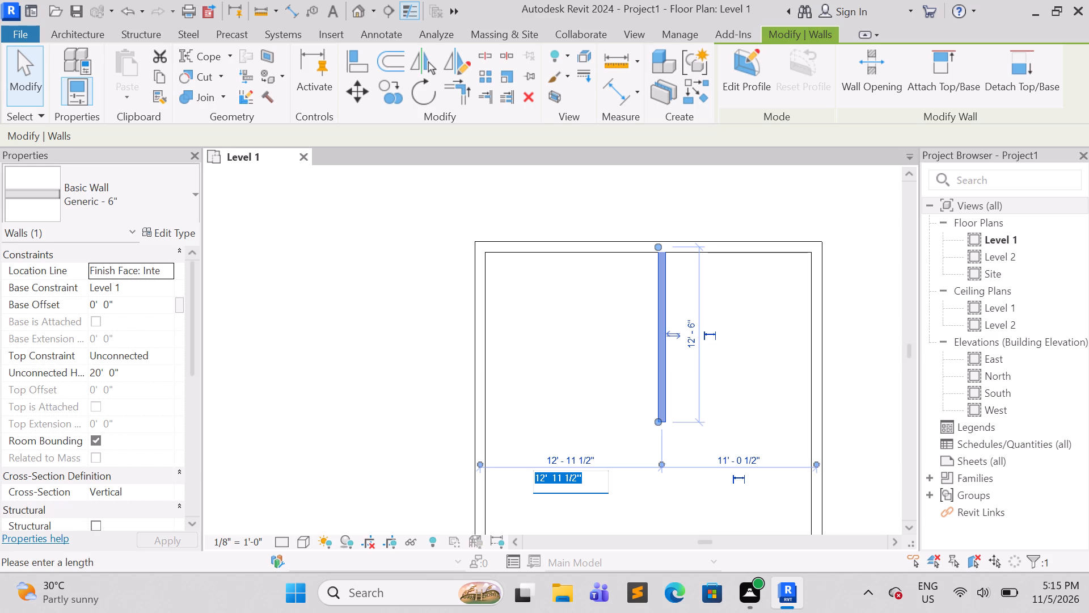
{"action": "key", "text": "BackSpace"}
{"action": "left_click", "coordinate": [560, 480]}
{"action": "key", "text": "1"}
{"action": "key", "text": "0"}
{"action": "key", "text": "apostrophe"}
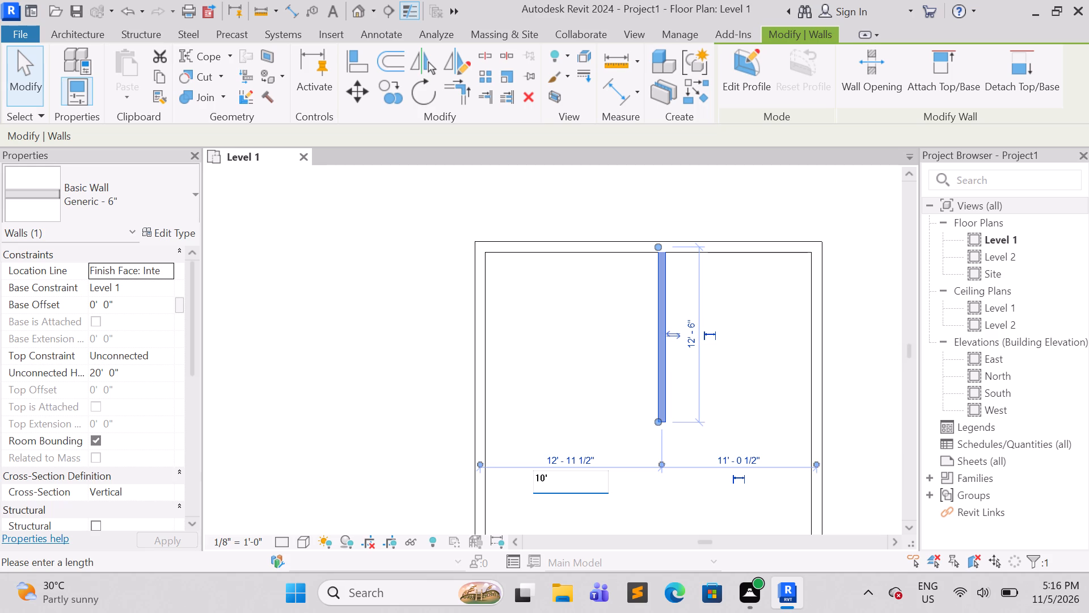
{"action": "key", "text": "7"}
{"action": "key", "text": "period"}
{"action": "key", "text": "5"}
{"action": "key", "text": "shift+quotedbl"}
{"action": "key", "text": "Return"}
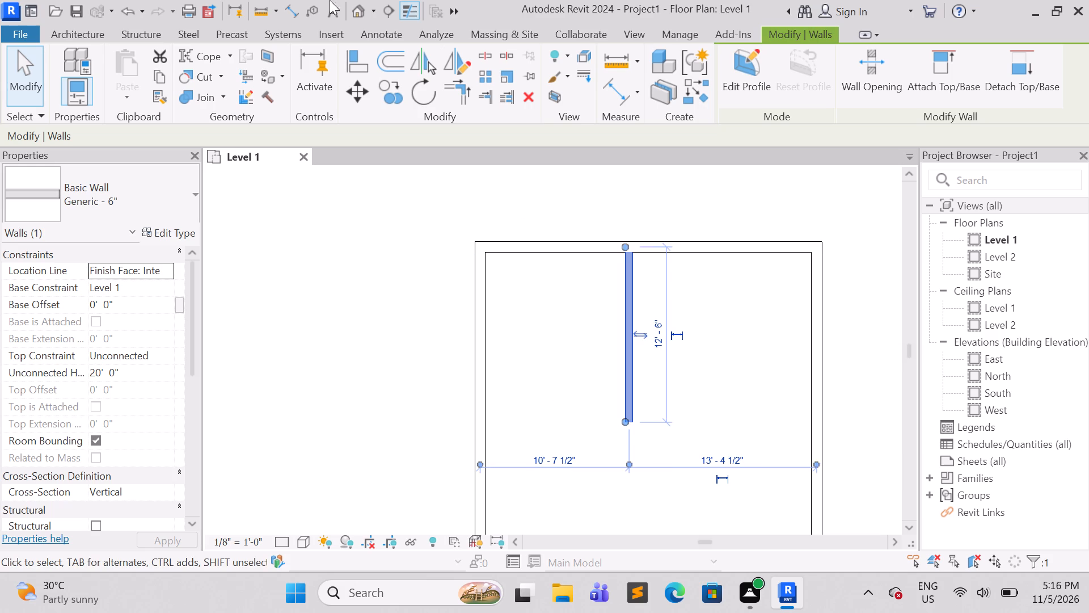
Check the upper-left room's clear width with an aligned dimension between the facing wall faces, without placing it.
{"action": "left_click", "coordinate": [394, 35]}
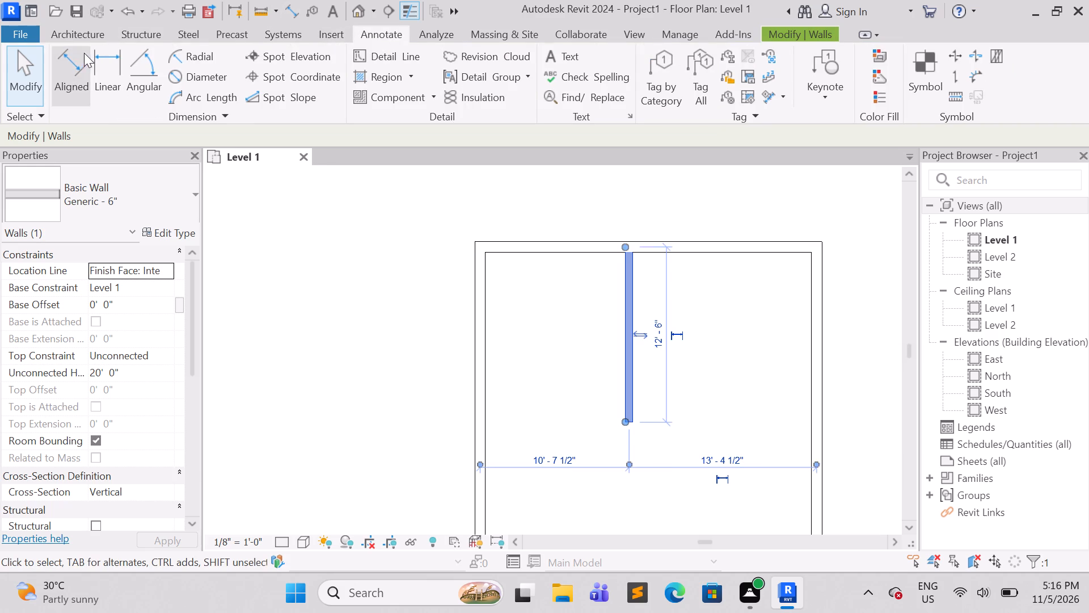
{"action": "left_click", "coordinate": [79, 54]}
{"action": "key", "text": "Tab"}
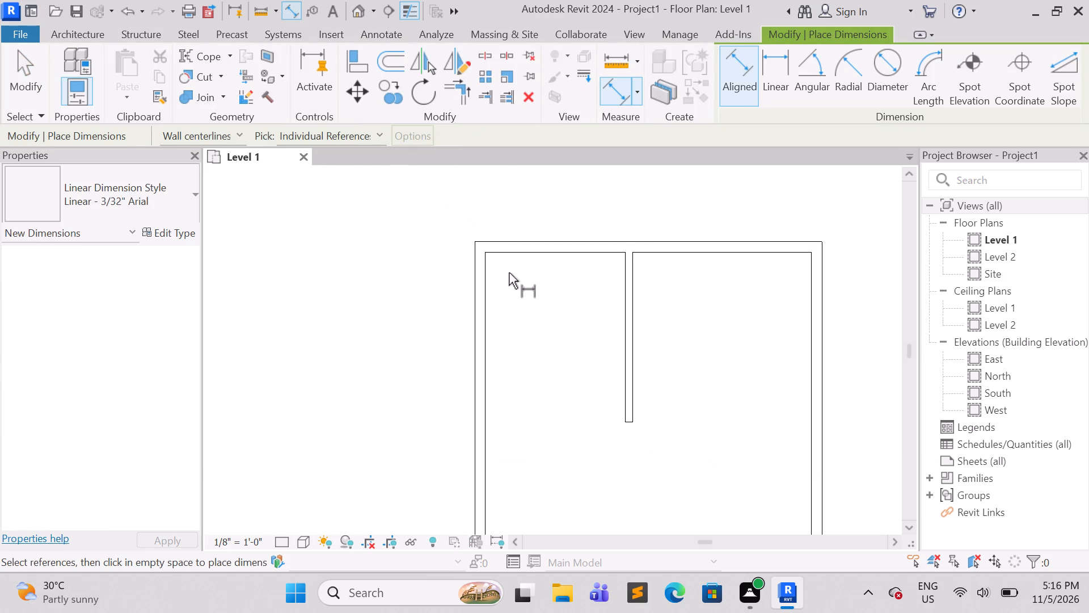
{"action": "key", "text": "Tab"}
{"action": "key", "text": "Tab"}
{"action": "key", "text": "Tab"}
{"action": "left_click", "coordinate": [485, 259]}
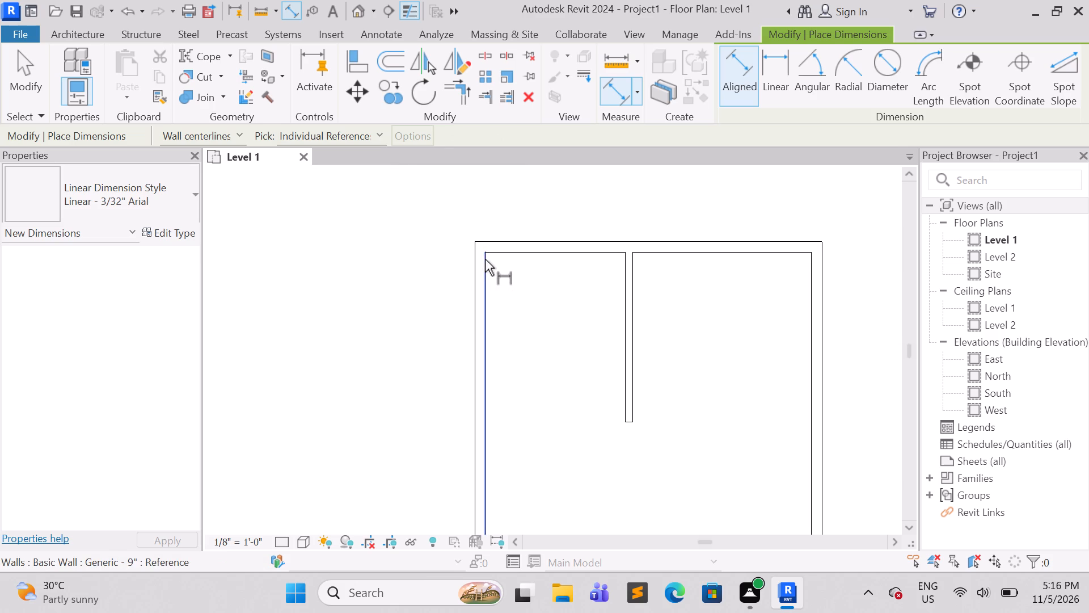
{"action": "key", "text": "Tab"}
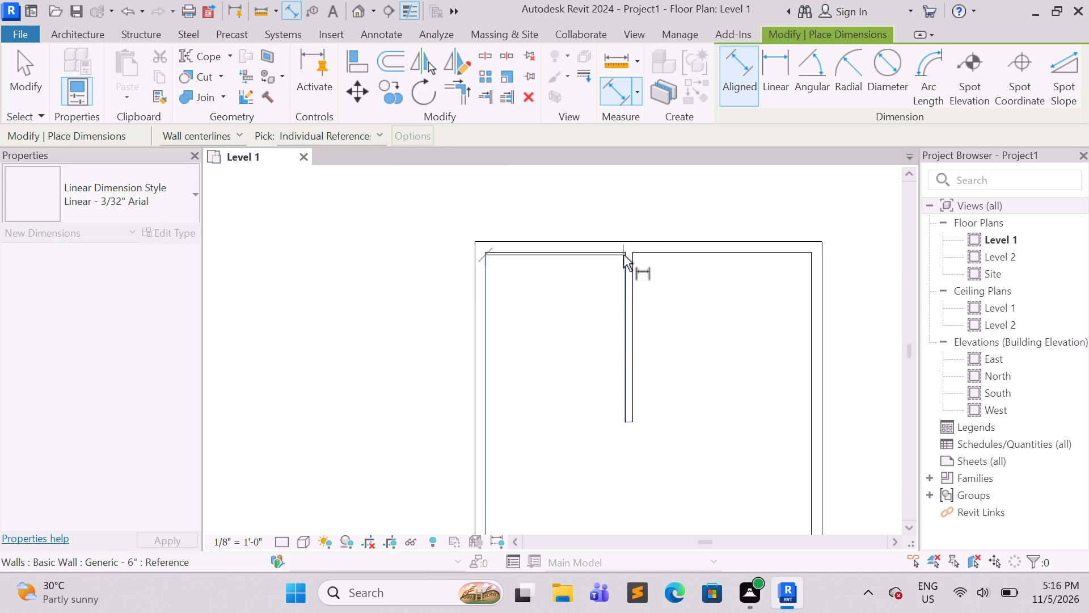
{"action": "scroll", "coordinate": [623, 253], "scroll_direction": "up", "scroll_amount": 6}
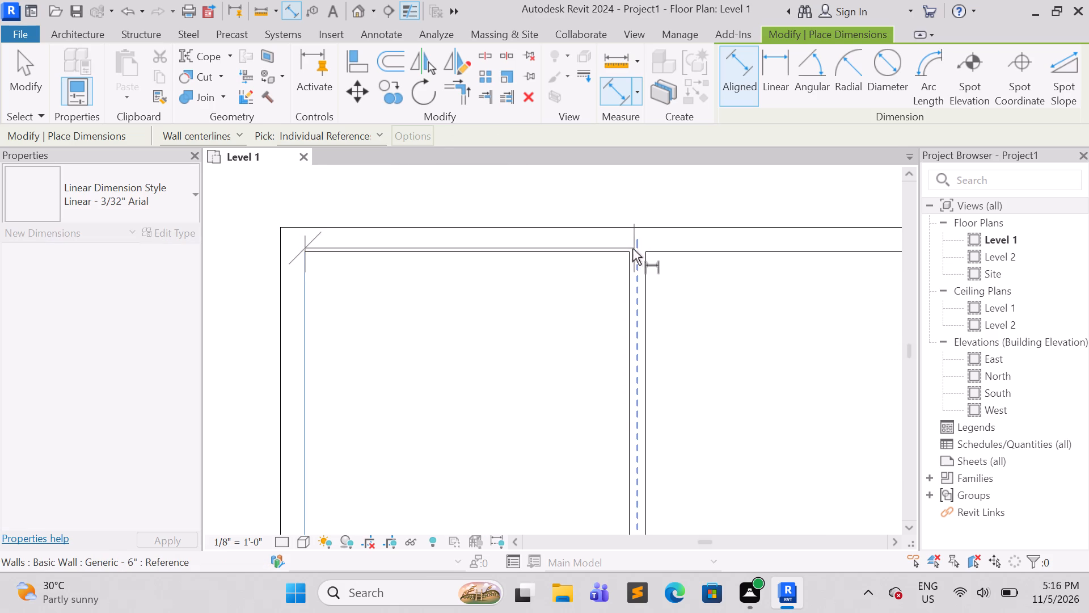
{"action": "key", "text": "Tab"}
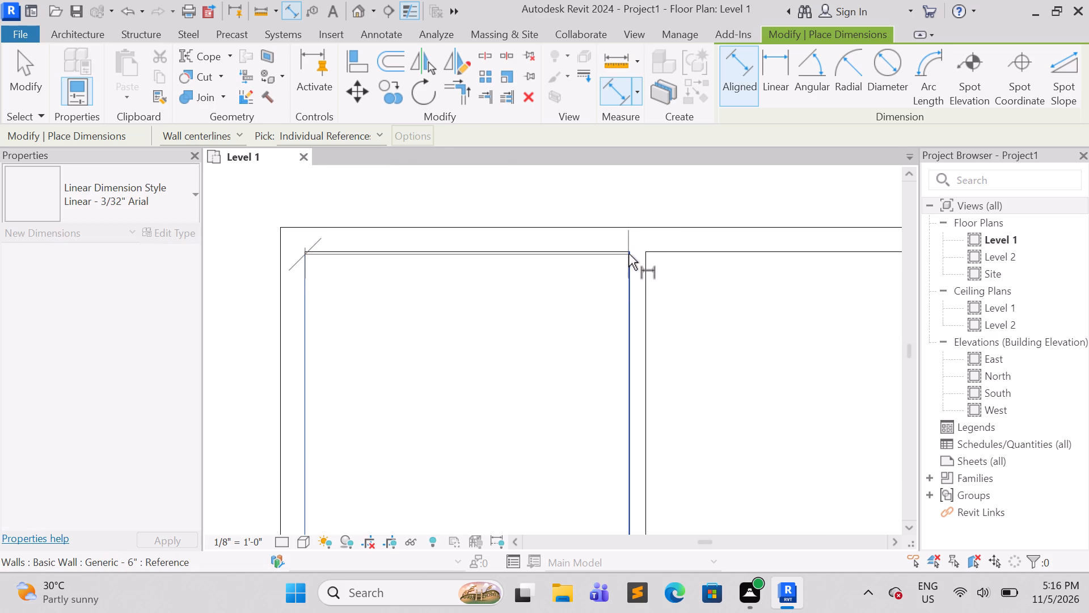
{"action": "left_click", "coordinate": [628, 254]}
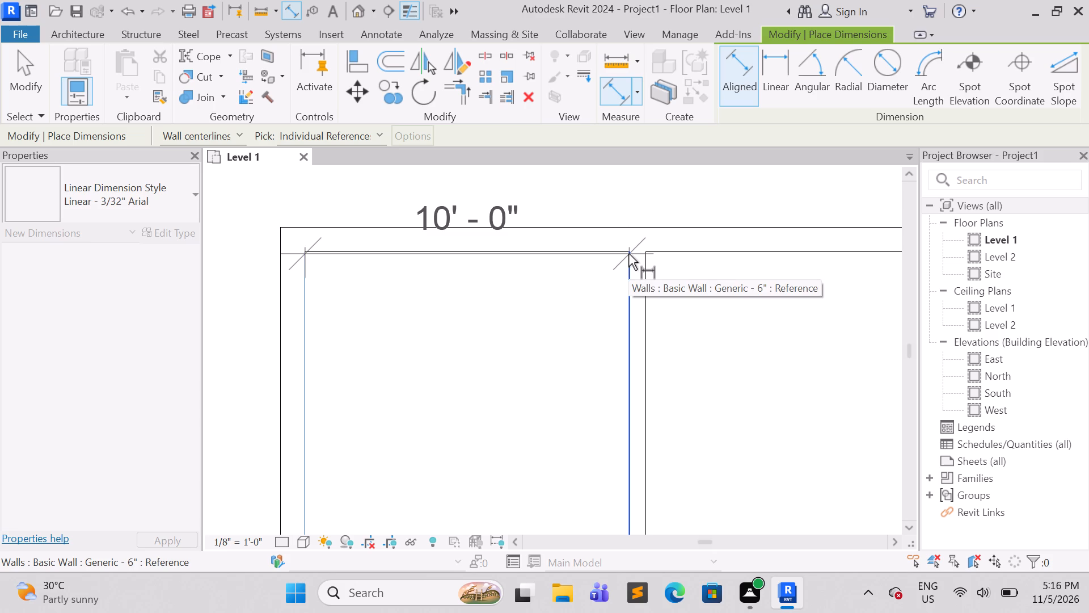
{"action": "key", "text": "Escape"}
Check the upper-right room's clear width with an aligned dimension from the interior wall's face to the right exterior wall's inner face, without placing it.
{"action": "scroll", "coordinate": [617, 256], "scroll_direction": "down", "scroll_amount": 1}
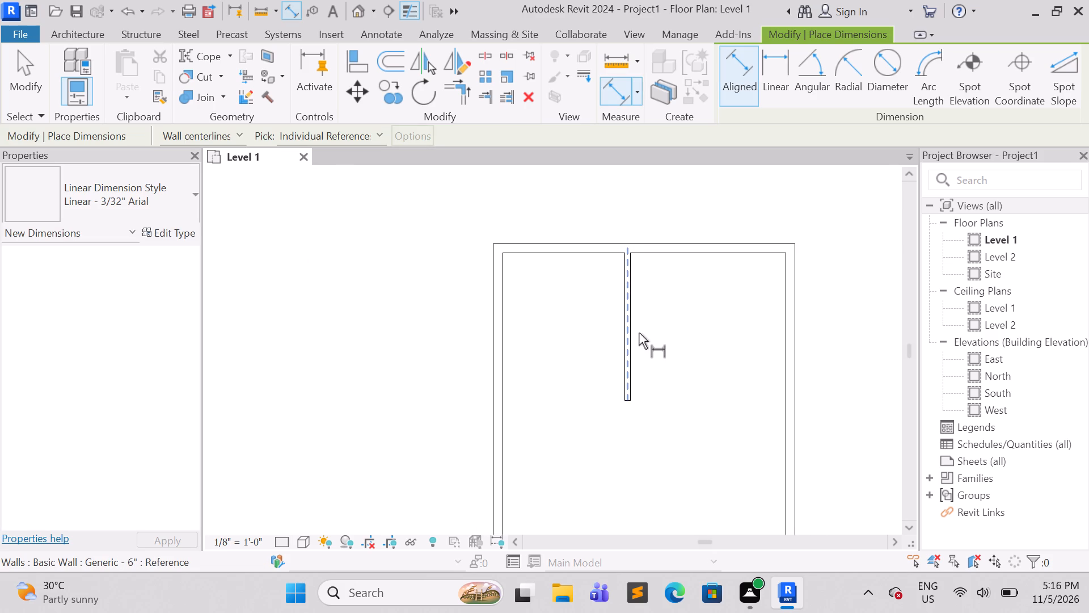
{"action": "key", "text": "Tab"}
{"action": "key", "text": "Tab"}
{"action": "left_click", "coordinate": [632, 293]}
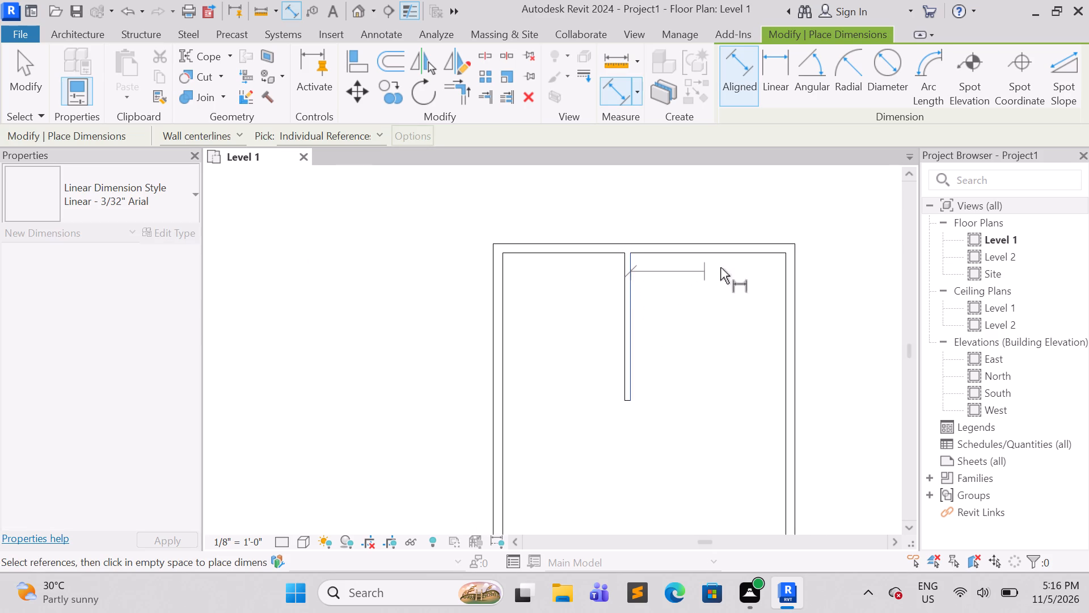
{"action": "key", "text": "Tab"}
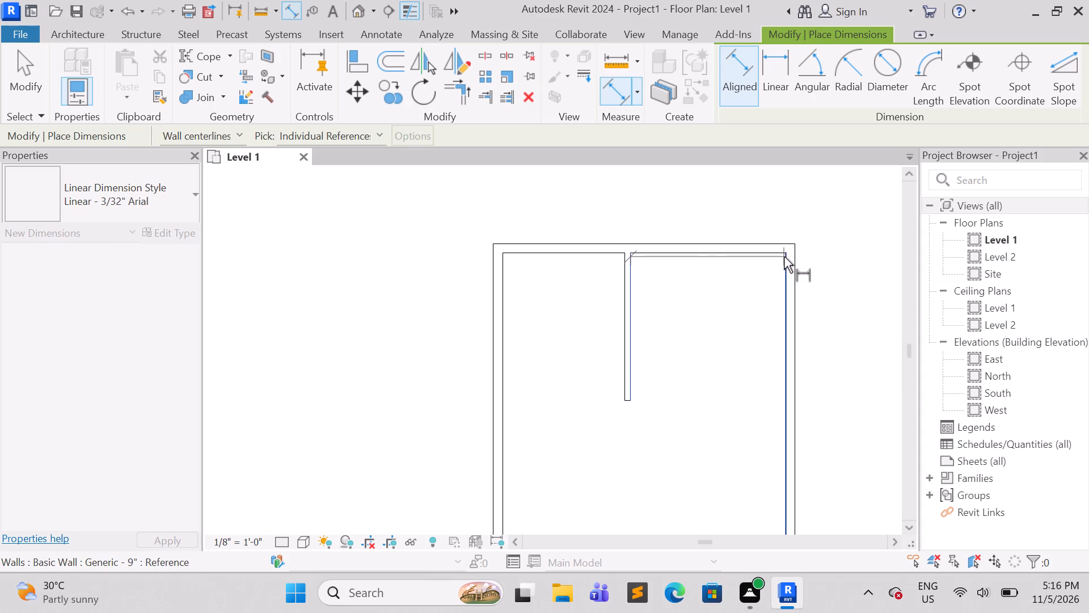
{"action": "left_click", "coordinate": [784, 257]}
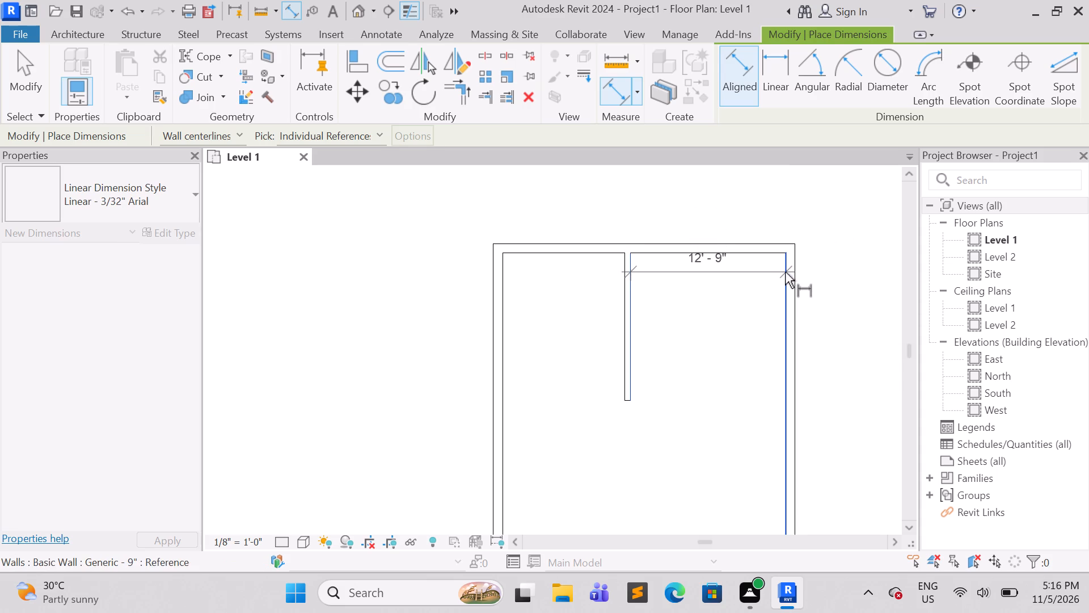
{"action": "scroll", "coordinate": [780, 273], "scroll_direction": "up", "scroll_amount": 6}
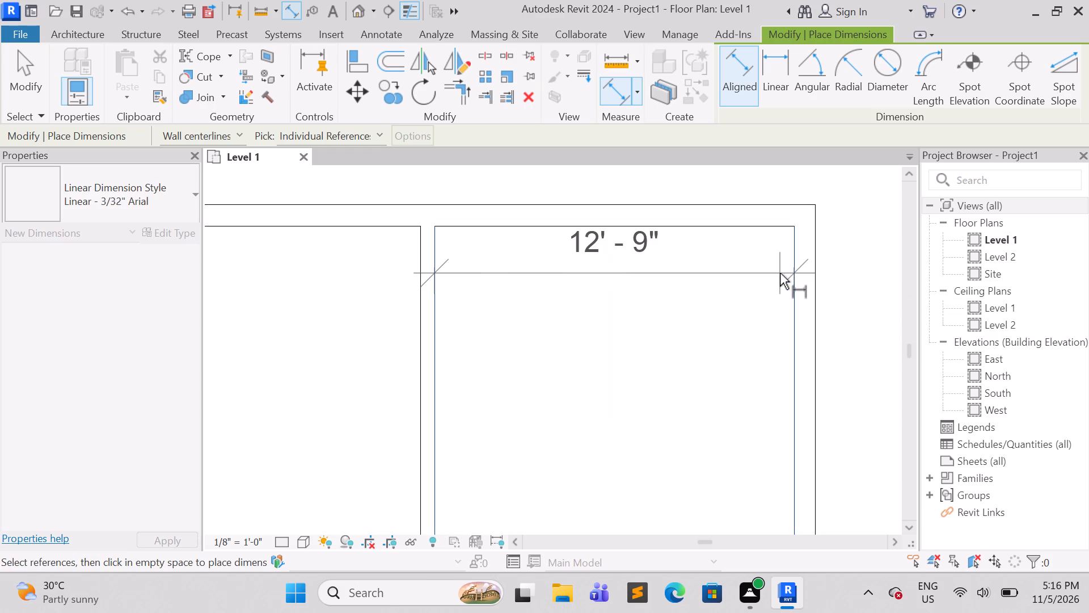
{"action": "key", "text": "Escape"}
Try to check the house's overall outer width with an aligned dimension between the top exterior wall's outer corners.
{"action": "scroll", "coordinate": [635, 251], "scroll_direction": "up", "scroll_amount": 13}
{"action": "middle_click_drag", "start_coordinate": [635, 251], "coordinate": [254, 166]}
{"action": "scroll", "coordinate": [300, 204], "scroll_direction": "down", "scroll_amount": 8}
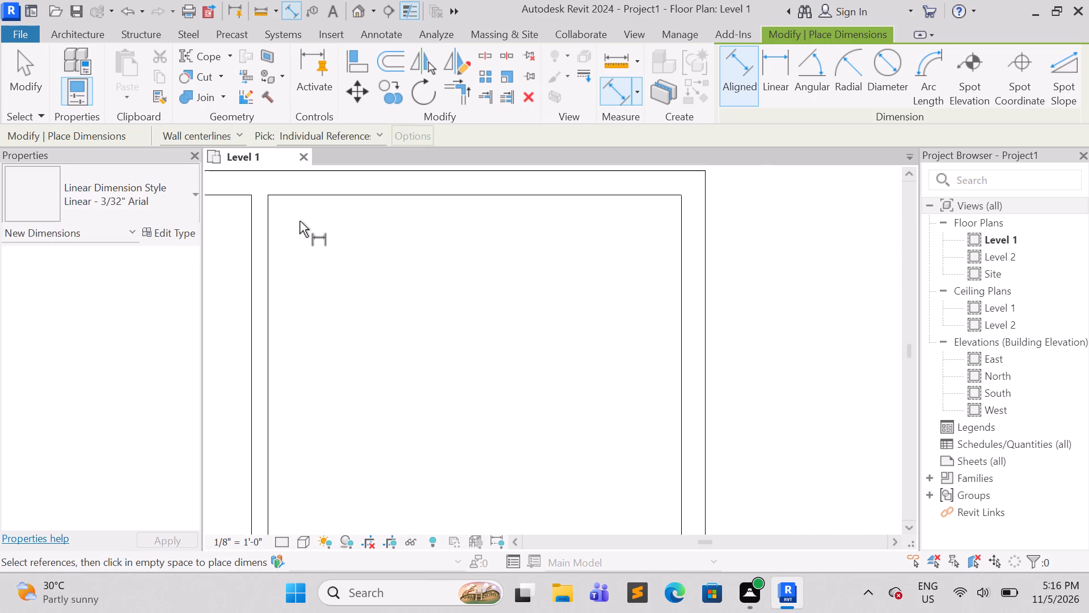
{"action": "scroll", "coordinate": [299, 221], "scroll_direction": "down", "scroll_amount": 6}
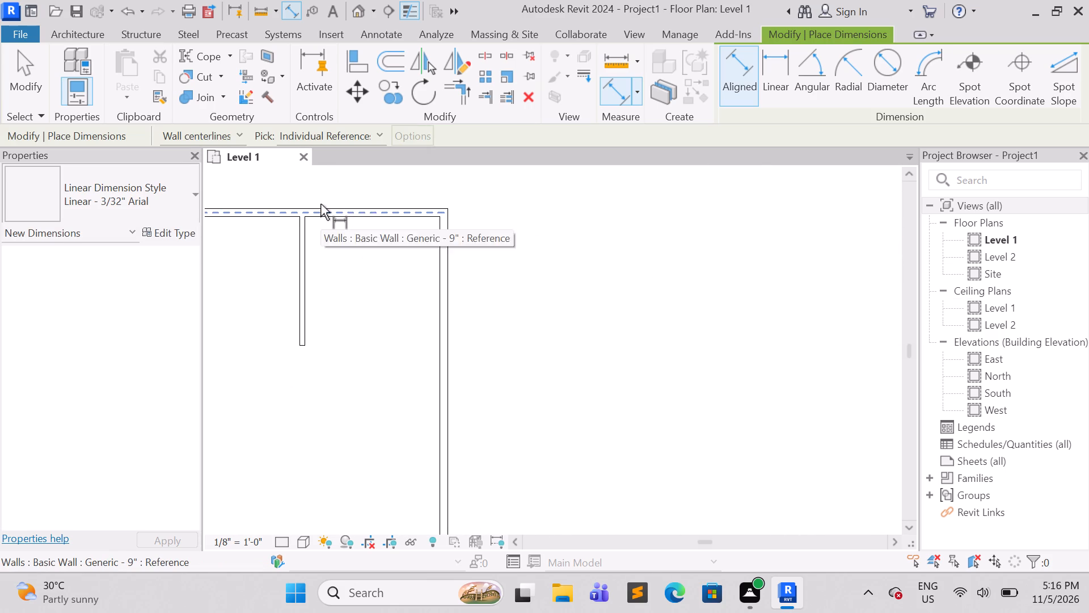
{"action": "key", "text": "Tab"}
{"action": "key", "text": "Tab"}
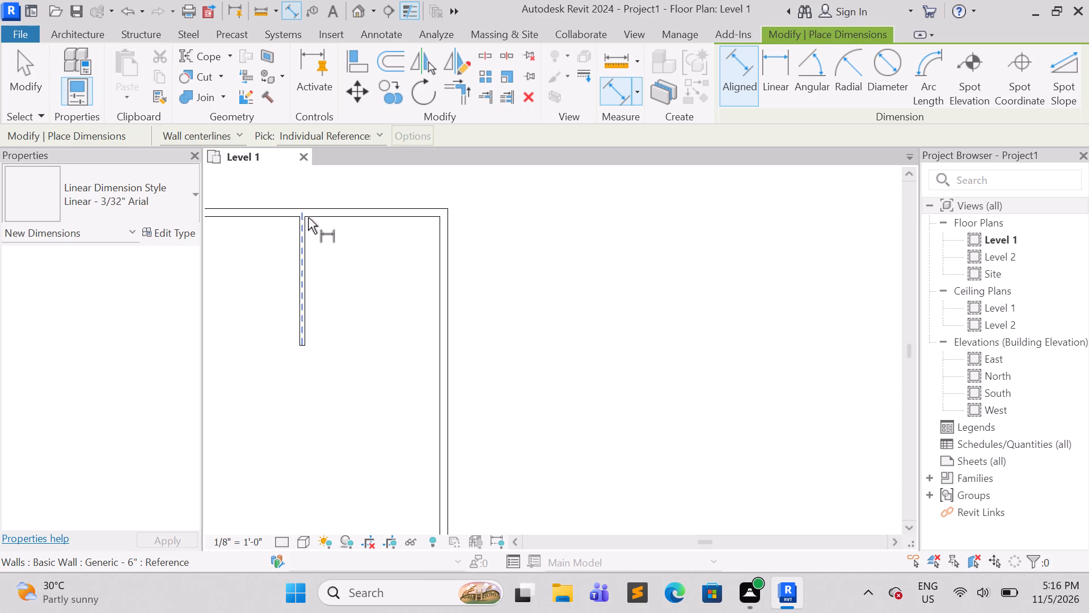
{"action": "scroll", "coordinate": [308, 217], "scroll_direction": "up", "scroll_amount": 5}
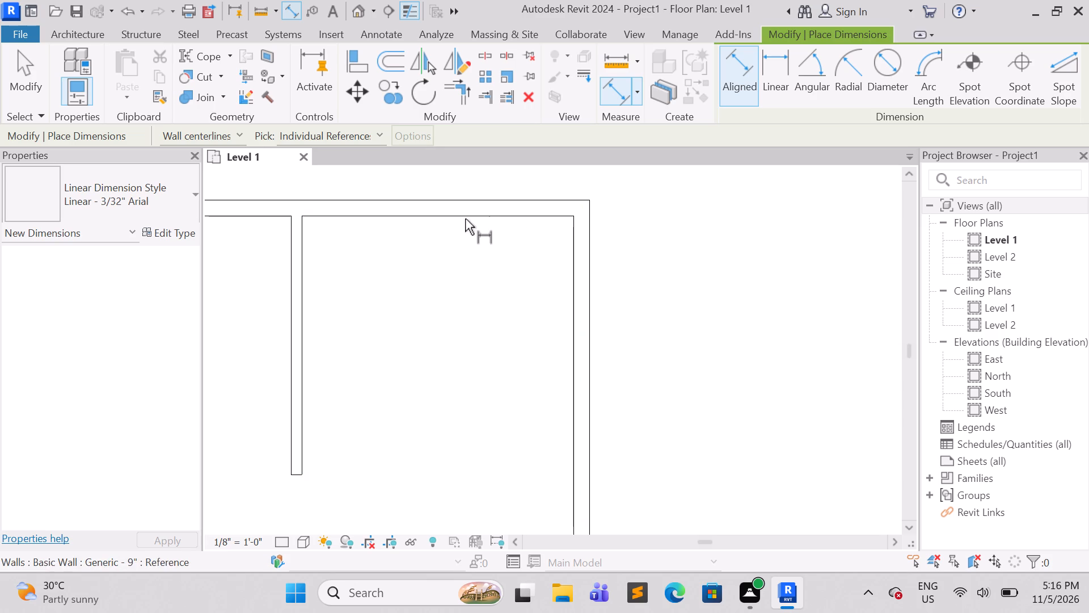
{"action": "scroll", "coordinate": [477, 222], "scroll_direction": "down", "scroll_amount": 9}
{"action": "scroll", "coordinate": [372, 238], "scroll_direction": "up", "scroll_amount": 6}
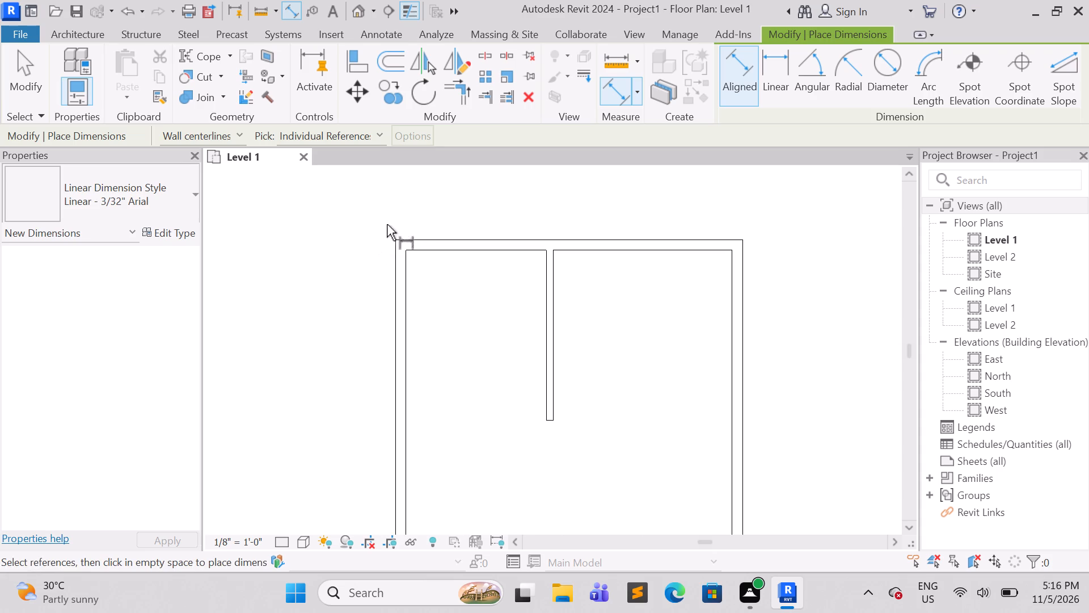
{"action": "key", "text": "Tab"}
{"action": "key", "text": "Tab"}
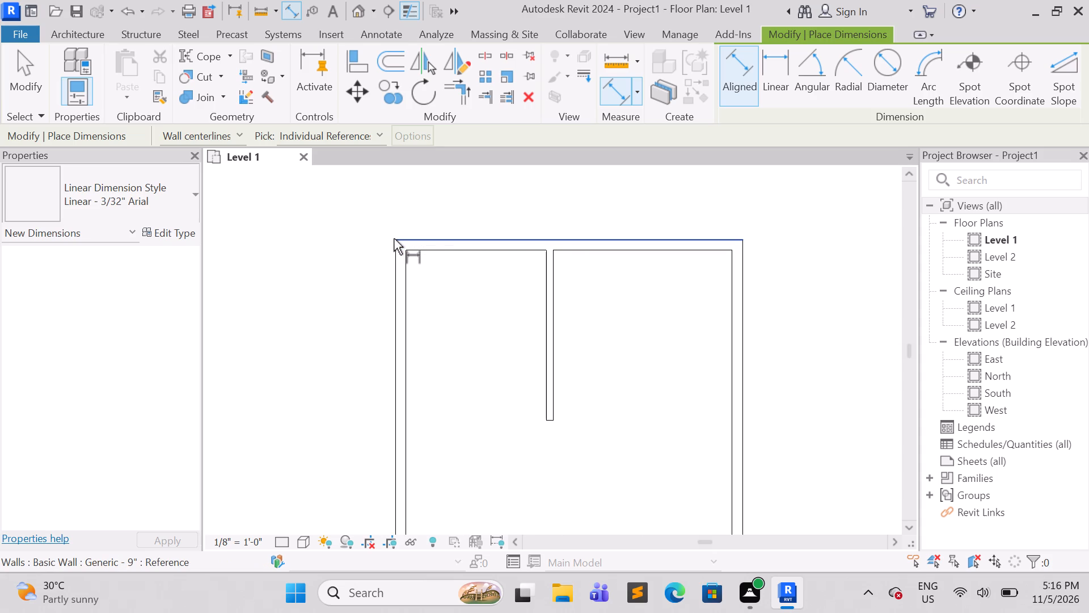
{"action": "left_click", "coordinate": [394, 238]}
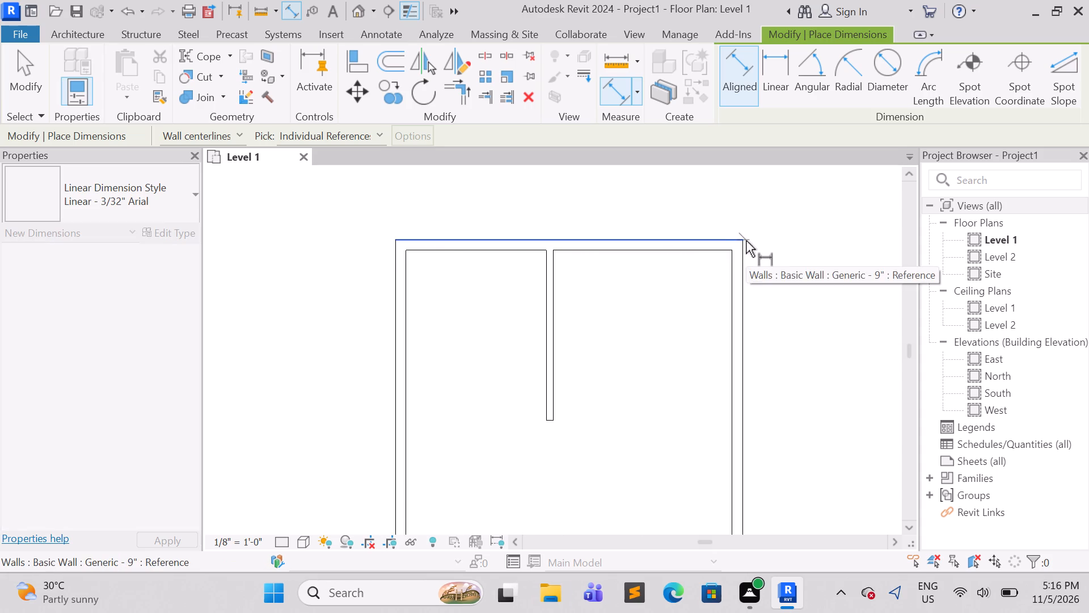
{"action": "scroll", "coordinate": [737, 238], "scroll_direction": "up", "scroll_amount": 7}
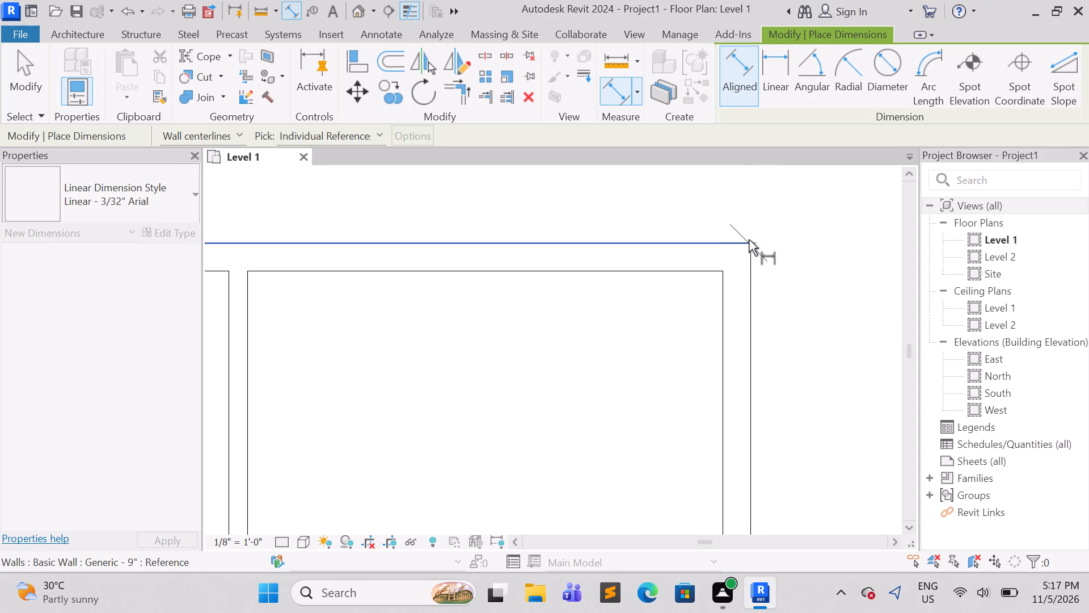
{"action": "left_click", "coordinate": [749, 243]}
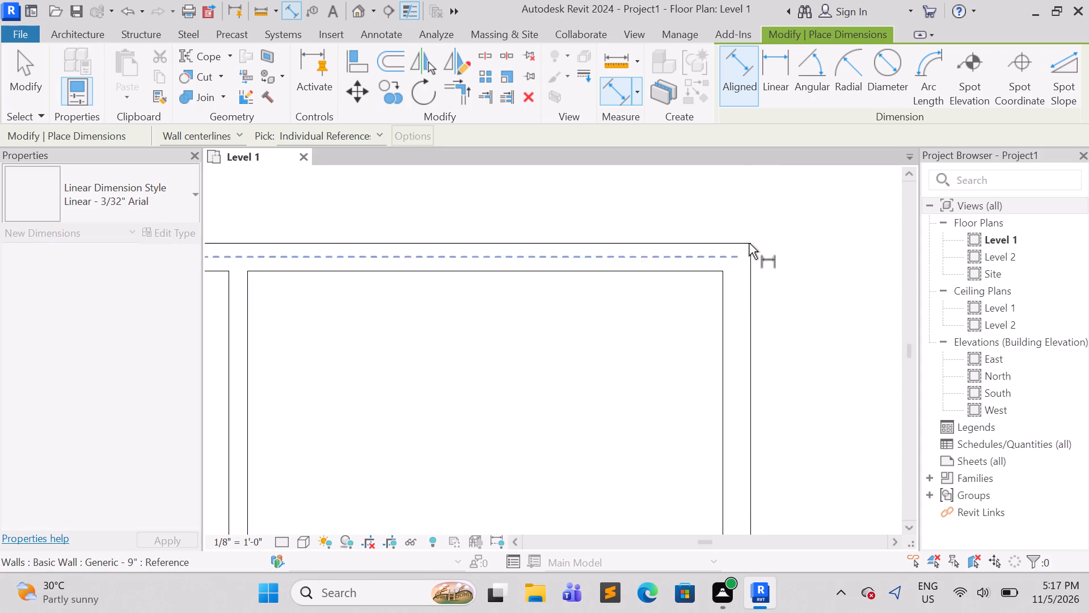
{"action": "scroll", "coordinate": [743, 243], "scroll_direction": "down", "scroll_amount": 11}
{"action": "middle_click_drag", "start_coordinate": [652, 216], "coordinate": [499, 313]}
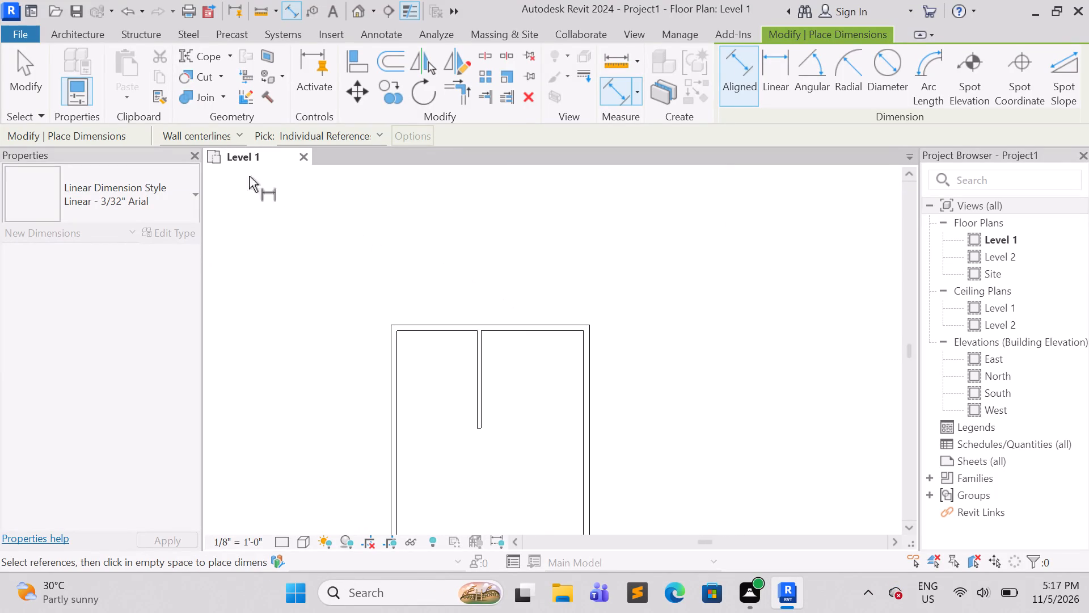
Restart the Aligned dimension and try again to check the overall width between the top wall's two outer corners.
{"action": "left_click", "coordinate": [396, 38]}
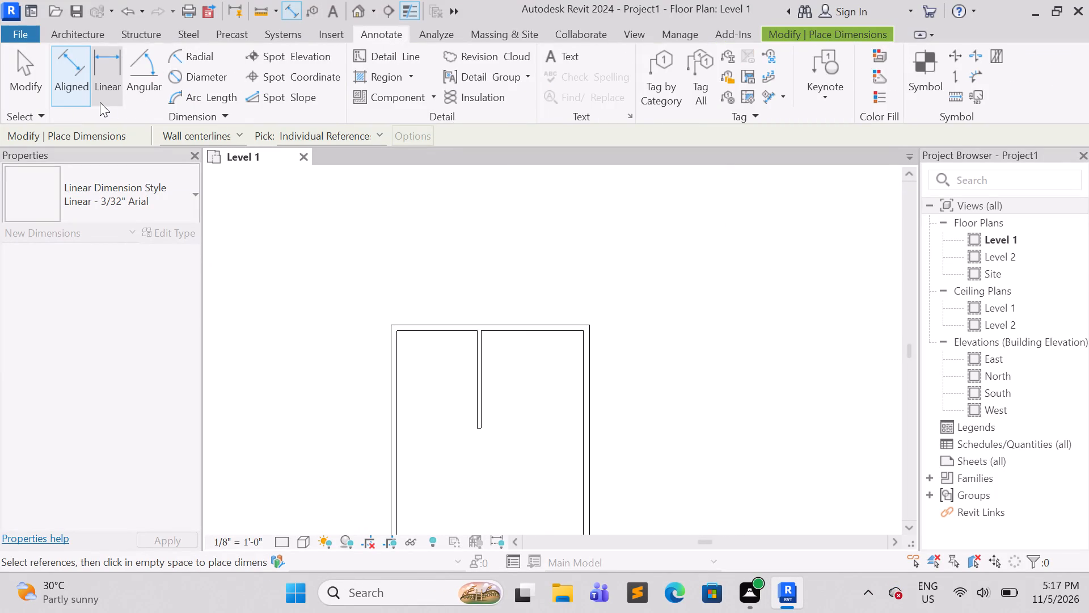
{"action": "left_click", "coordinate": [78, 81]}
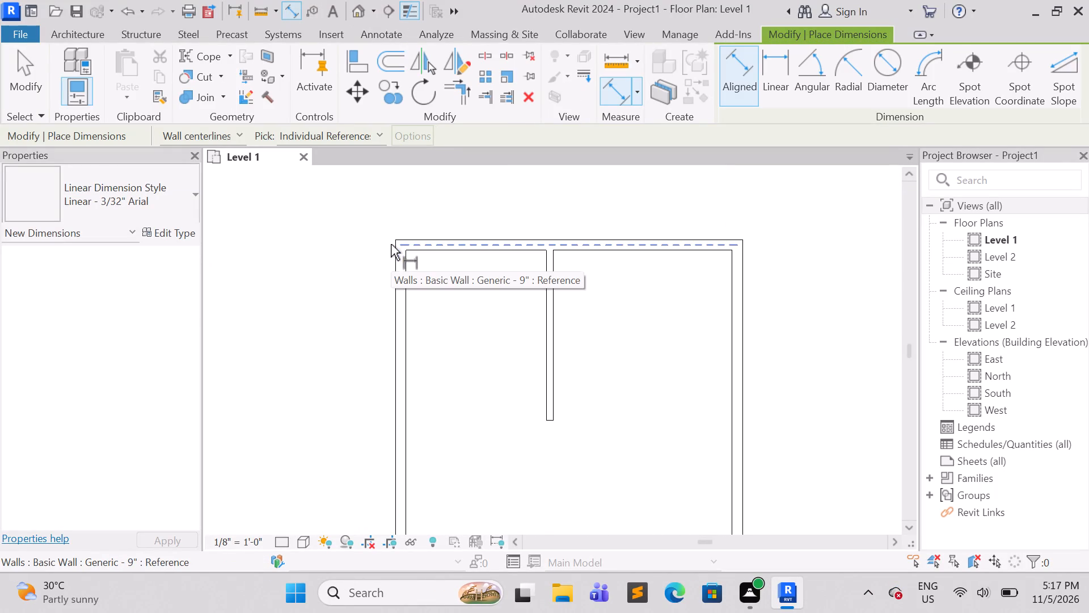
{"action": "scroll", "coordinate": [383, 246], "scroll_direction": "up", "scroll_amount": 6}
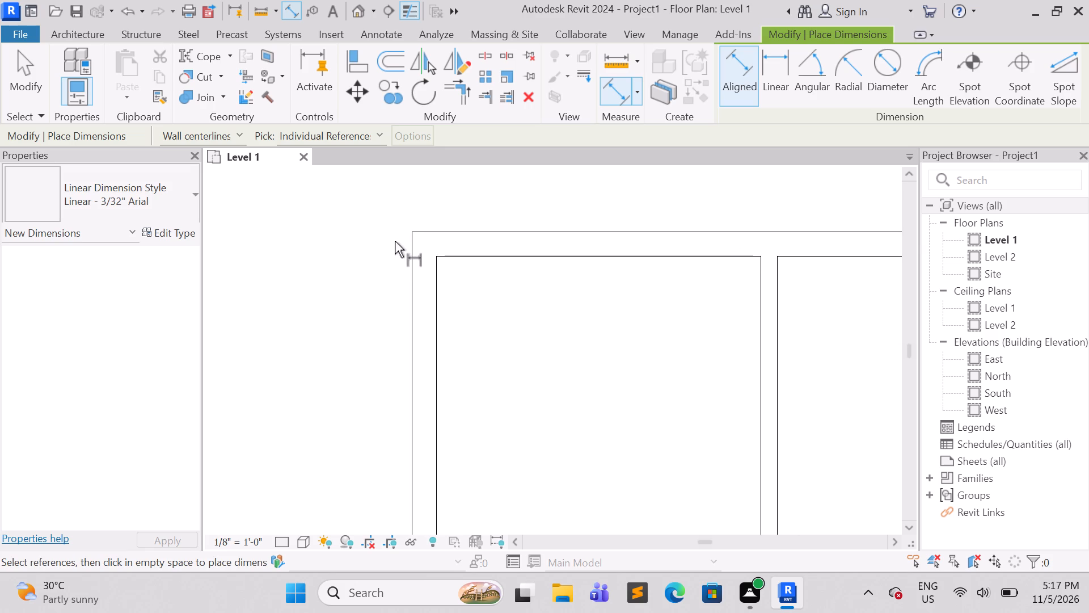
{"action": "key", "text": "Tab"}
{"action": "key", "text": "Tab"}
{"action": "left_click", "coordinate": [412, 231]}
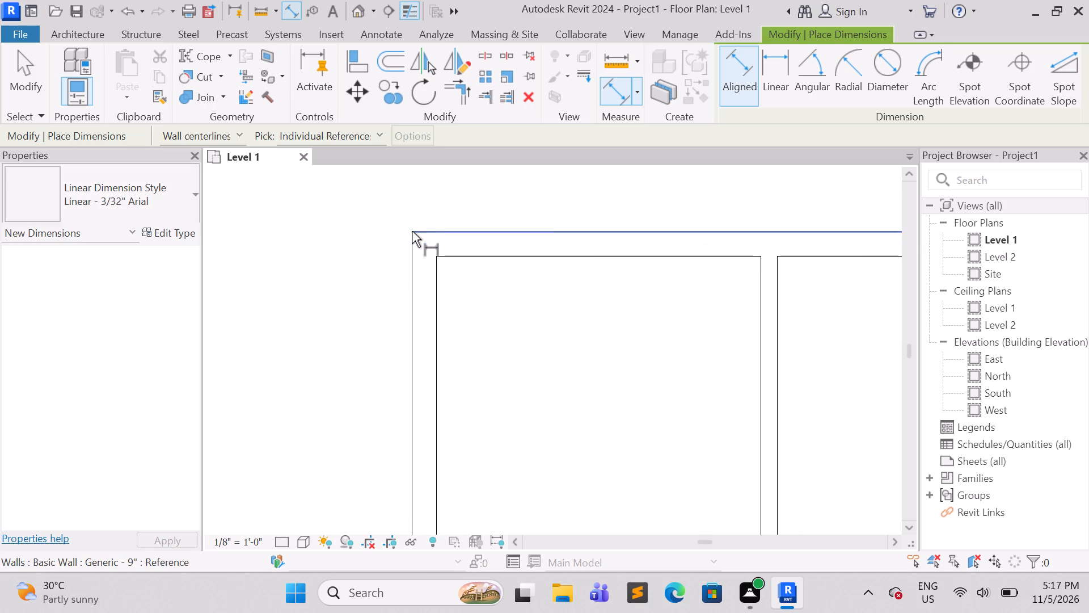
{"action": "scroll", "coordinate": [759, 250], "scroll_direction": "down", "scroll_amount": 2}
{"action": "middle_click_drag", "start_coordinate": [767, 249], "coordinate": [320, 261]}
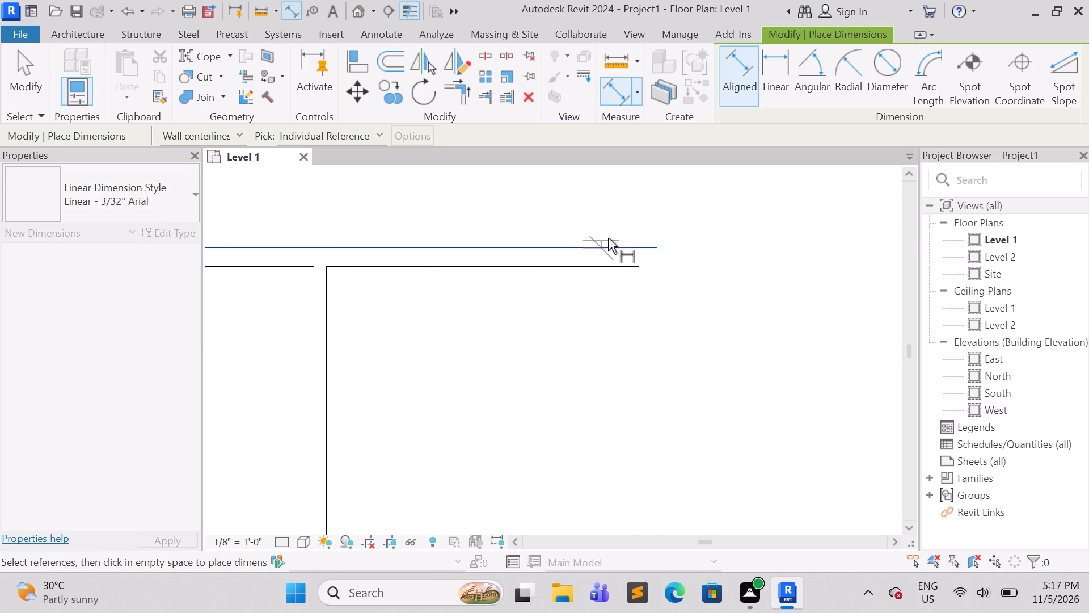
{"action": "left_click", "coordinate": [656, 249]}
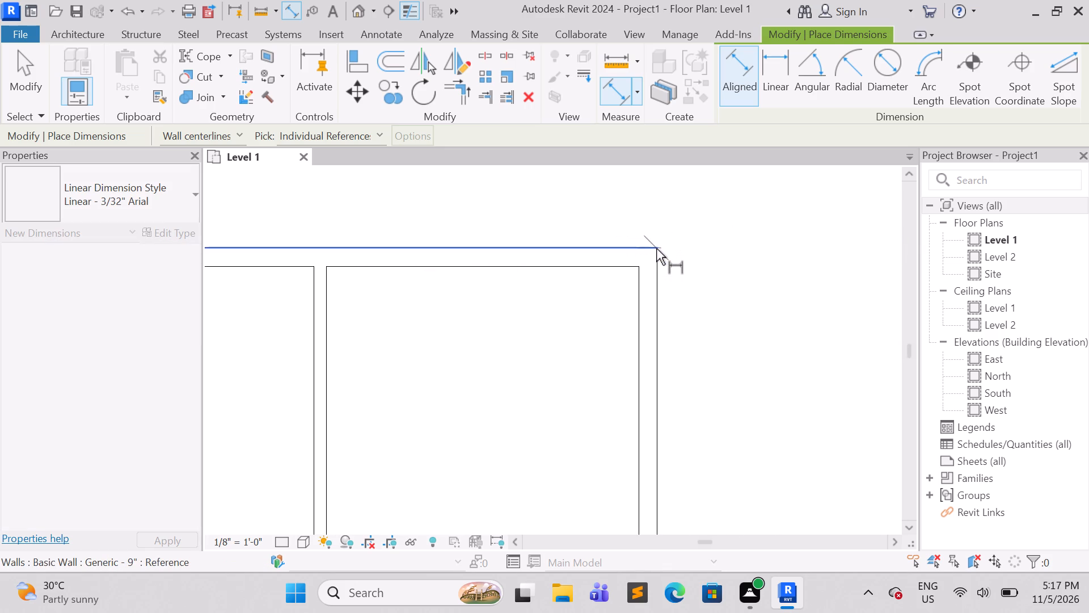
{"action": "scroll", "coordinate": [653, 228], "scroll_direction": "down", "scroll_amount": 3}
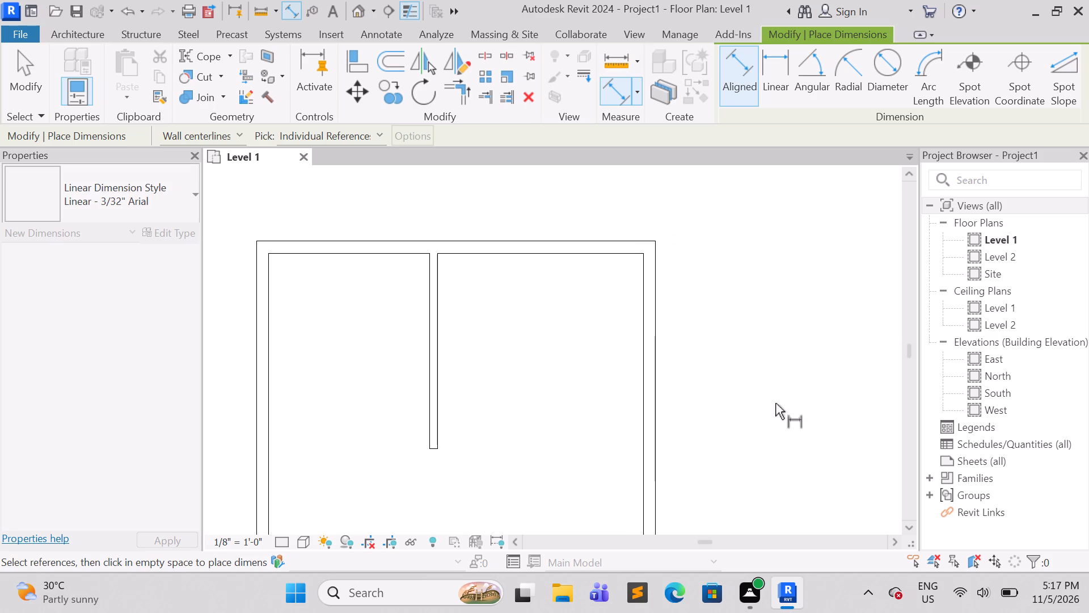
Check the overall width with an aligned dimension between the left and right exterior walls' outer faces, without placing it.
{"action": "scroll", "coordinate": [792, 285], "scroll_direction": "down", "scroll_amount": 3}
{"action": "scroll", "coordinate": [414, 295], "scroll_direction": "up", "scroll_amount": 4}
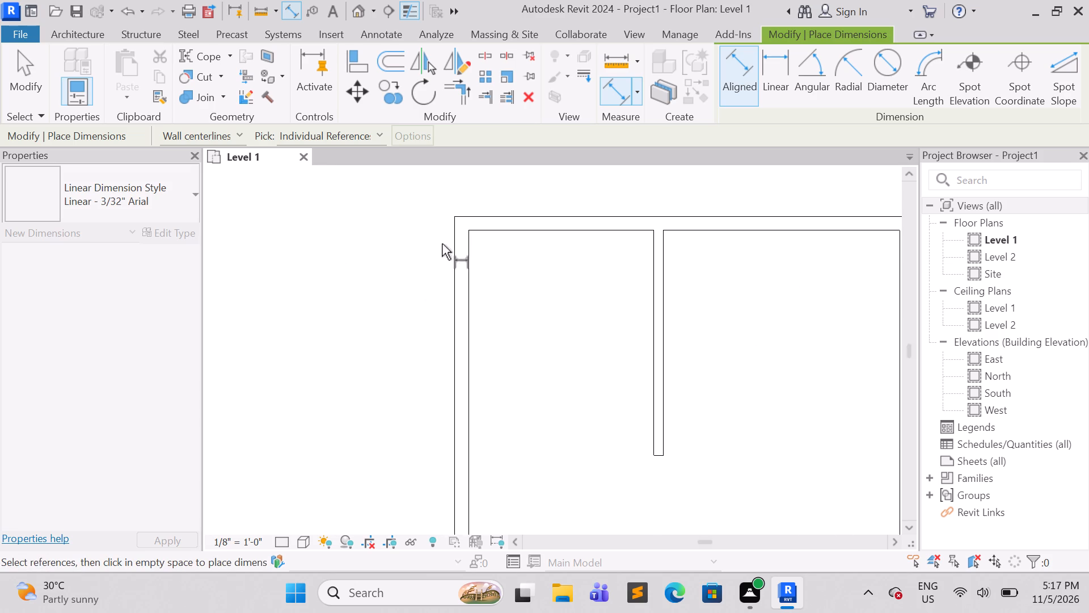
{"action": "key", "text": "Tab"}
{"action": "key", "text": "Tab"}
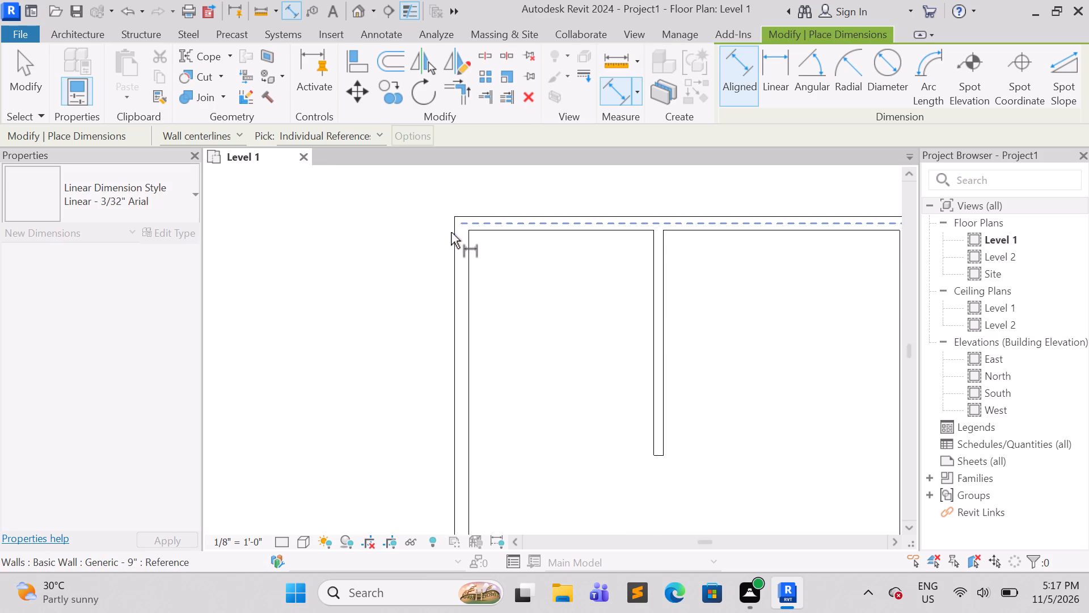
{"action": "key", "text": "Tab"}
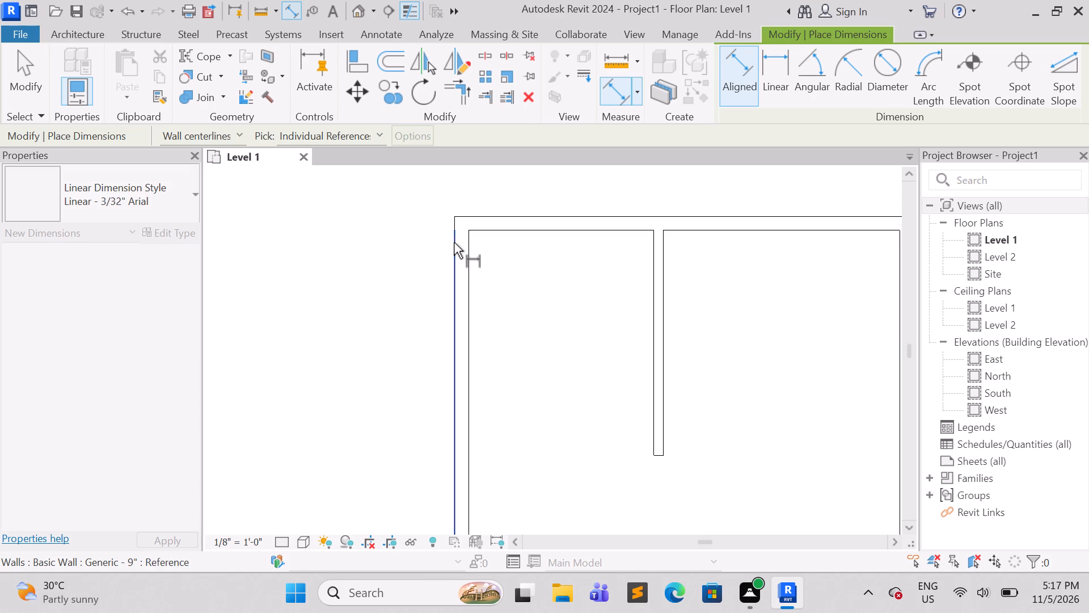
{"action": "left_click", "coordinate": [454, 242]}
{"action": "scroll", "coordinate": [585, 346], "scroll_direction": "down", "scroll_amount": 5}
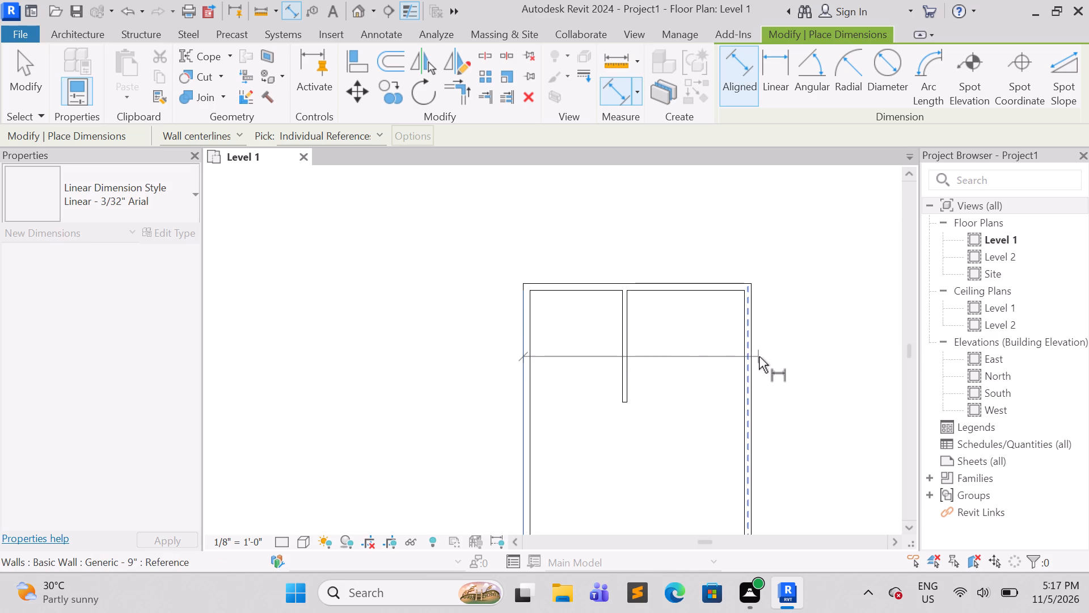
{"action": "scroll", "coordinate": [751, 352], "scroll_direction": "up", "scroll_amount": 5}
{"action": "key", "text": "Tab"}
{"action": "left_click", "coordinate": [750, 352]}
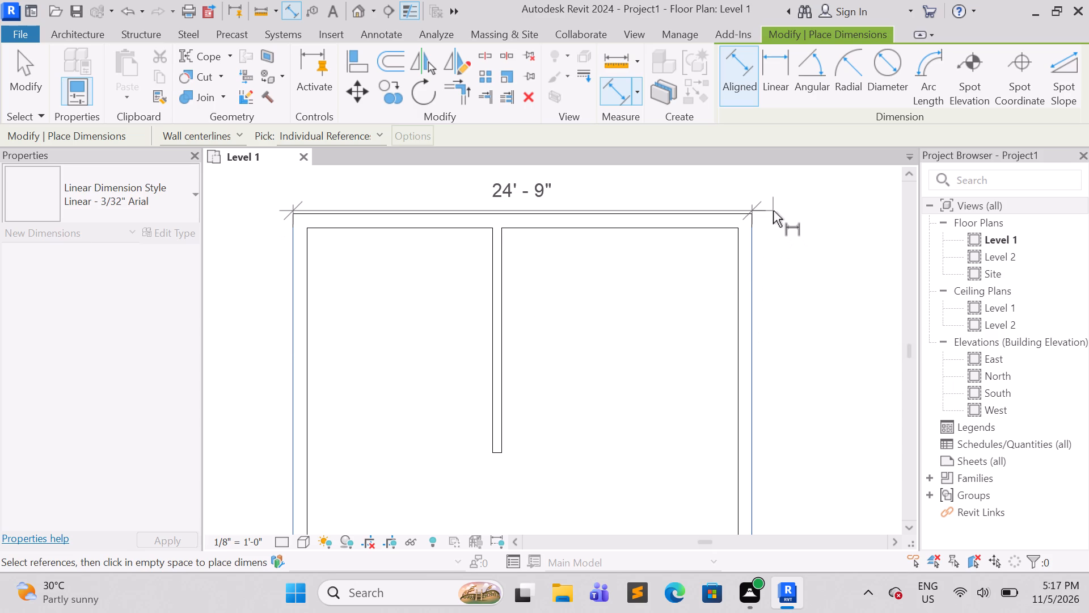
{"action": "key", "text": "Escape"}
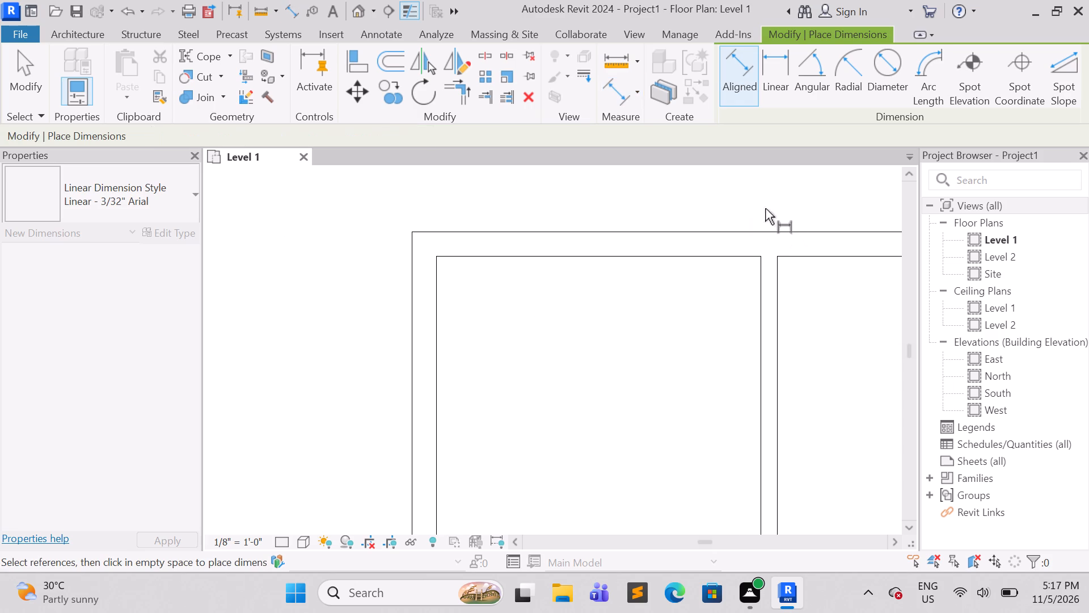
{"action": "scroll", "coordinate": [673, 205], "scroll_direction": "down", "scroll_amount": 5}
{"action": "middle_click_drag", "start_coordinate": [669, 178], "coordinate": [386, 150]}
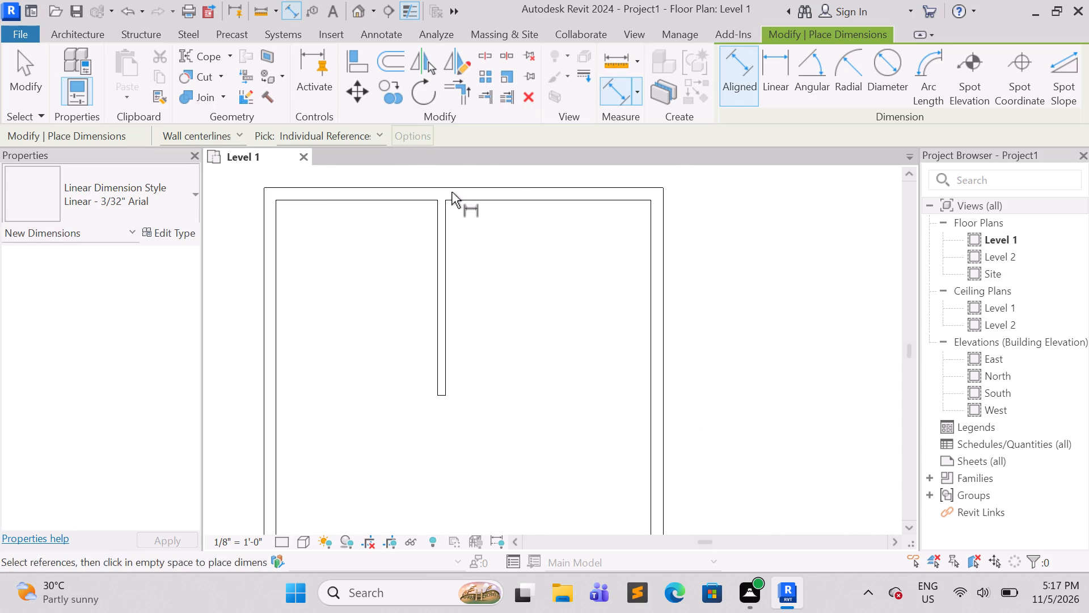
{"action": "middle_click_drag", "start_coordinate": [485, 261], "coordinate": [489, 288]}
{"action": "key", "text": "Escape"}
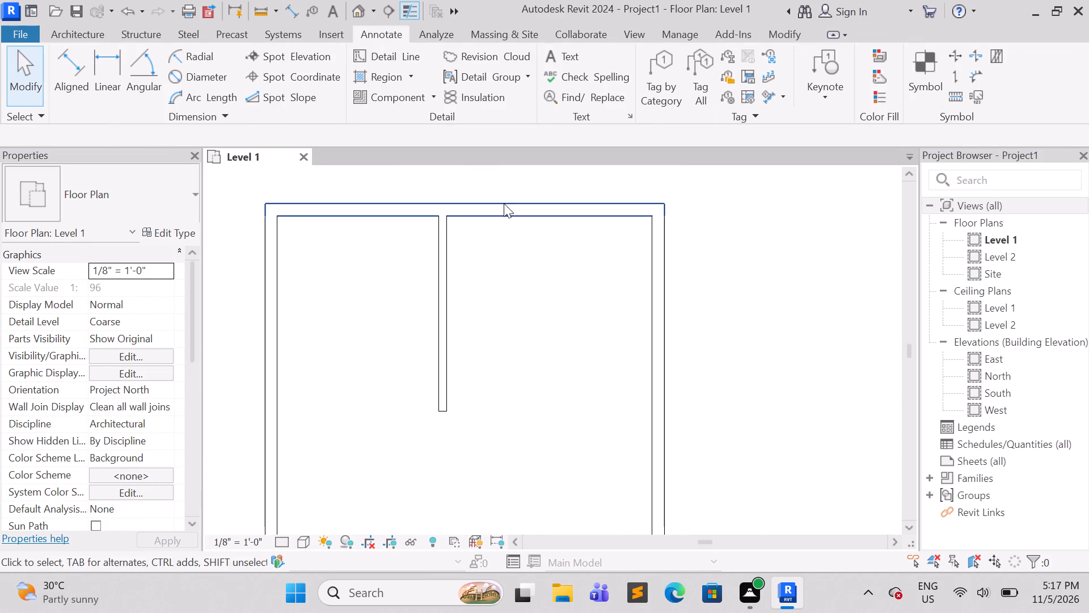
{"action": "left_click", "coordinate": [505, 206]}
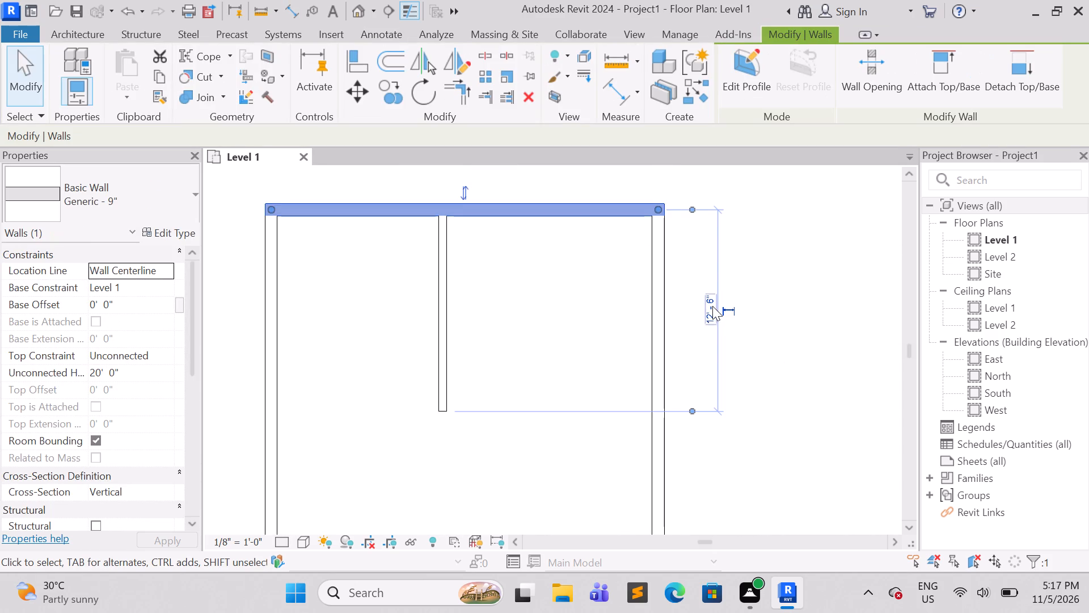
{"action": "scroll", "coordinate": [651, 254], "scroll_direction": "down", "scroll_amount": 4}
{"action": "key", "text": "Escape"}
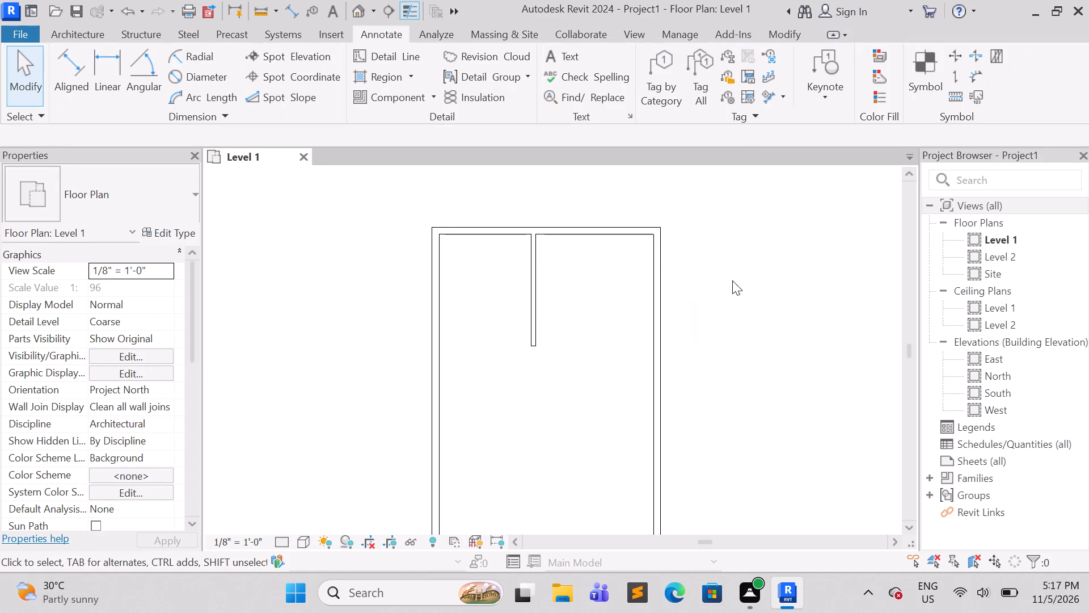
Unpin the right exterior wall.
{"action": "left_click", "coordinate": [660, 313]}
{"action": "scroll", "coordinate": [787, 371], "scroll_direction": "down", "scroll_amount": 5}
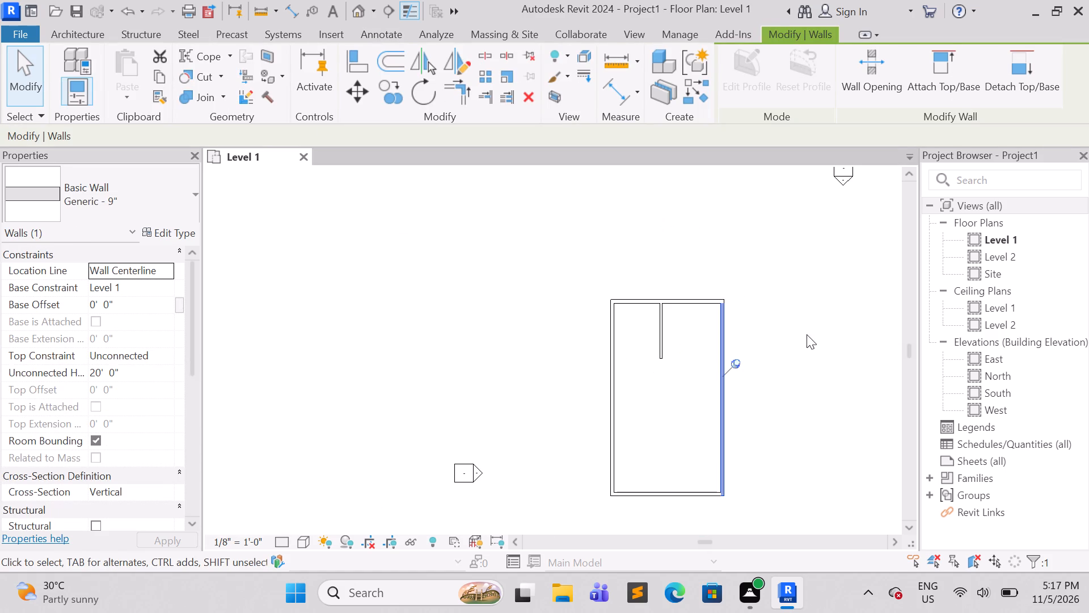
{"action": "left_click", "coordinate": [809, 322]}
{"action": "left_click", "coordinate": [719, 392]}
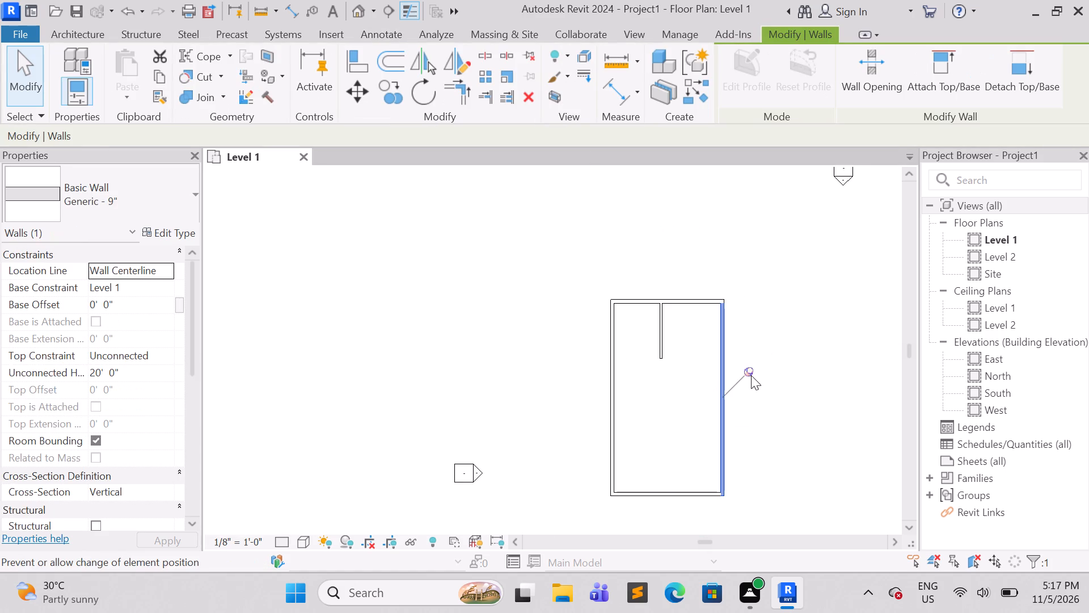
{"action": "left_click", "coordinate": [534, 54]}
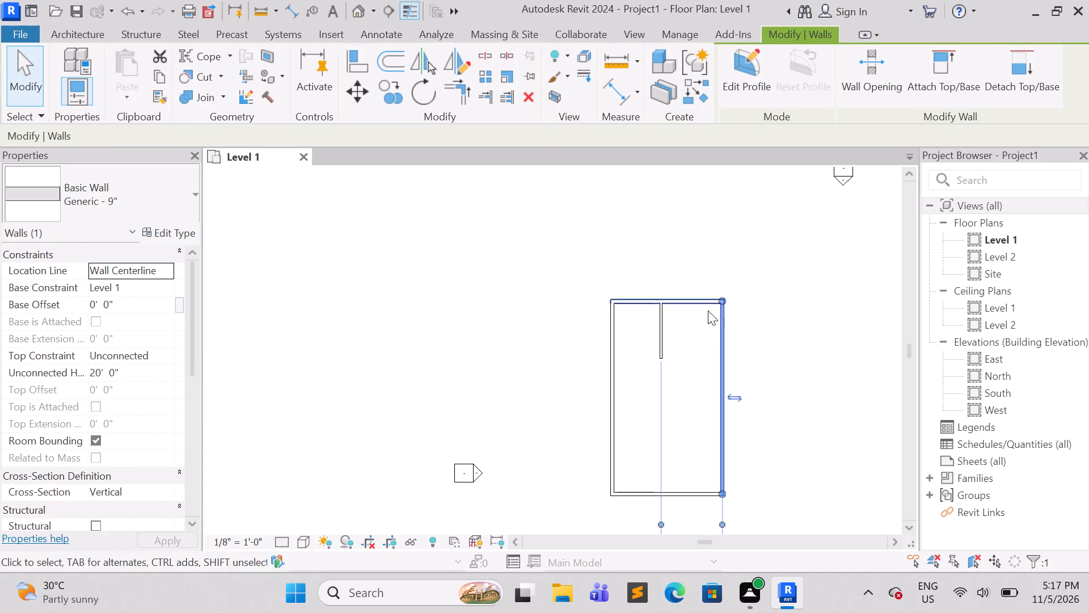
Delete the vertical 6" interior wall between the two upper rooms.
{"action": "middle_click_drag", "start_coordinate": [733, 364], "coordinate": [589, 283]}
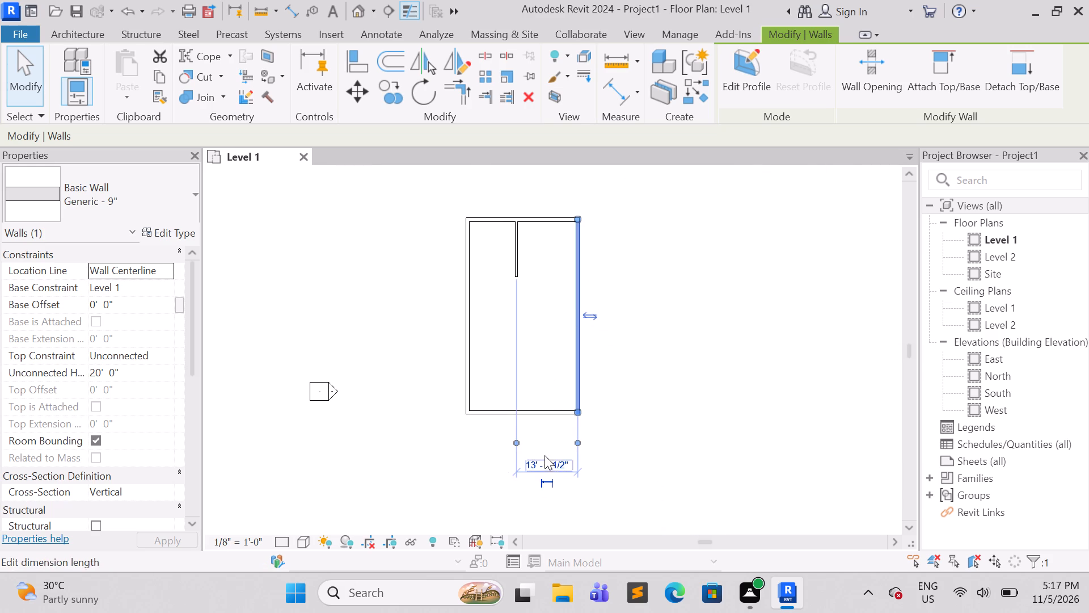
{"action": "left_click", "coordinate": [523, 268]}
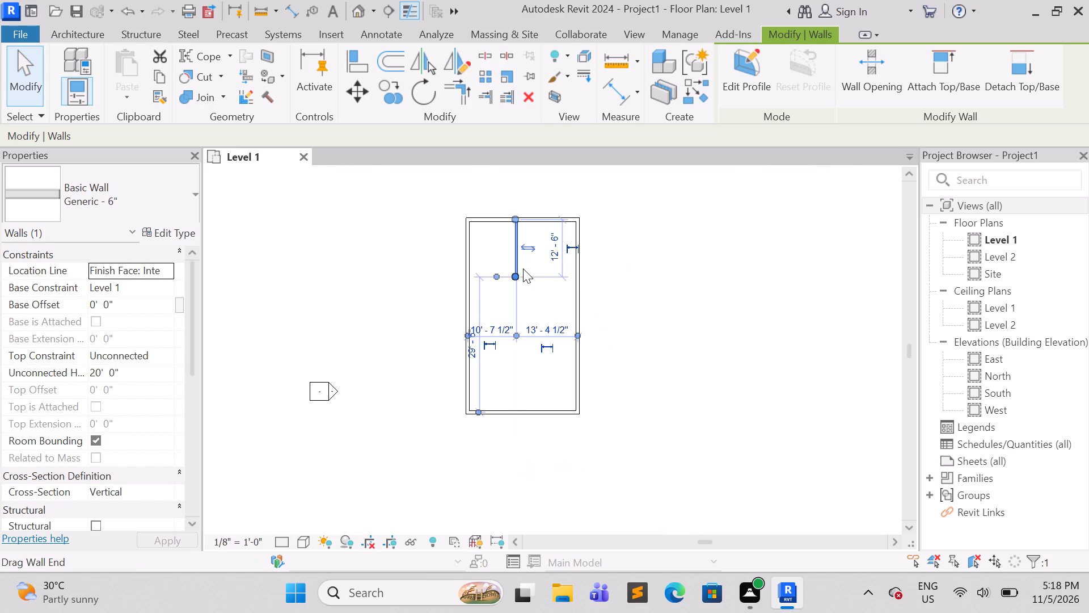
{"action": "key", "text": "Delete"}
Set up the Wall tool with the Generic - 9" type and the location line at Core Face: Exterior.
{"action": "left_click", "coordinate": [583, 304]}
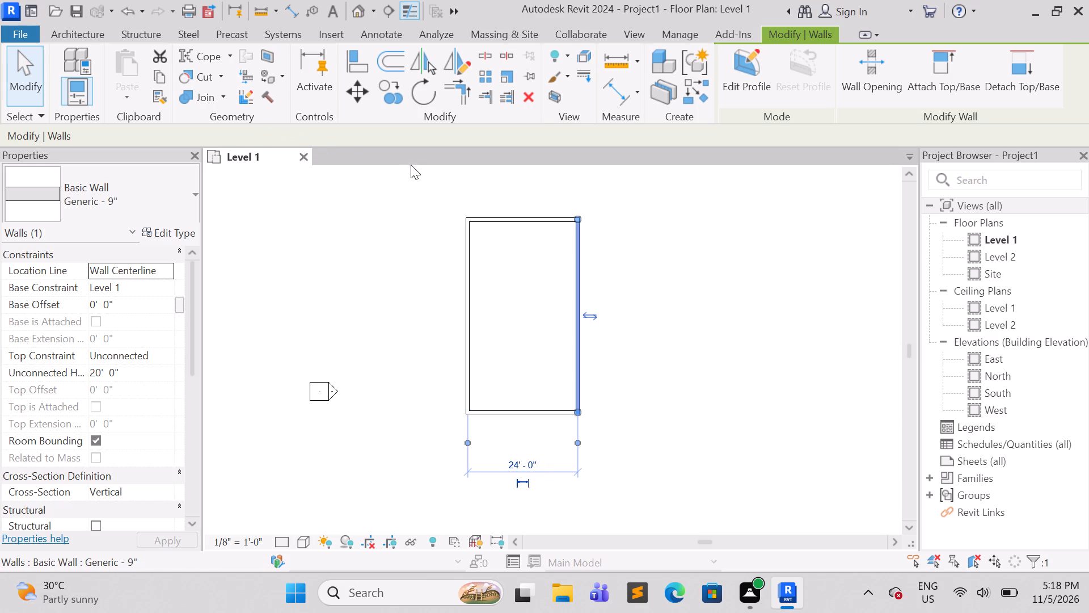
{"action": "left_click", "coordinate": [73, 33]}
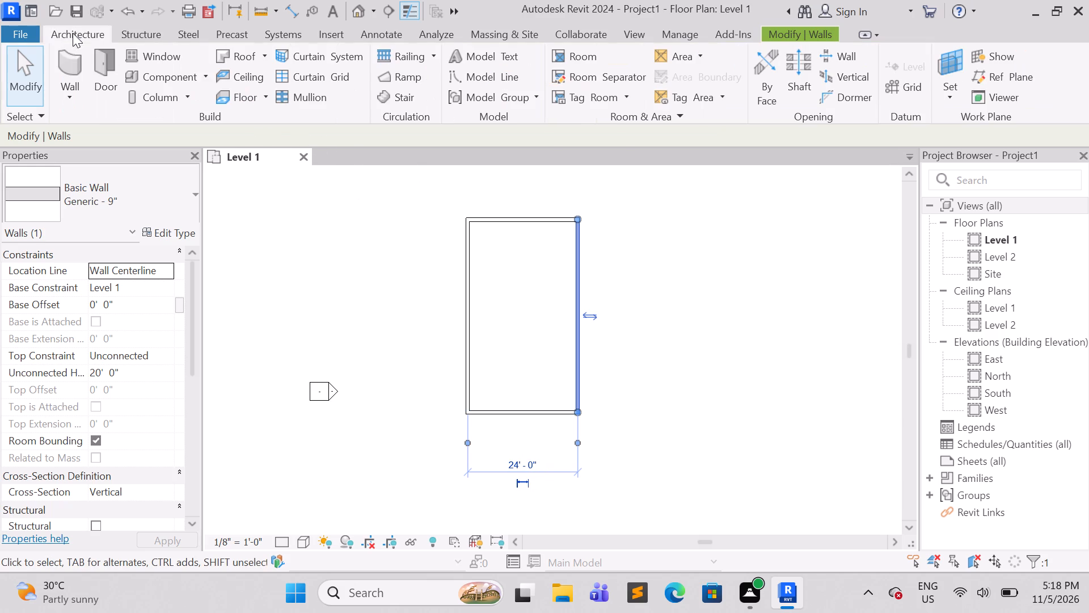
{"action": "left_click", "coordinate": [86, 71]}
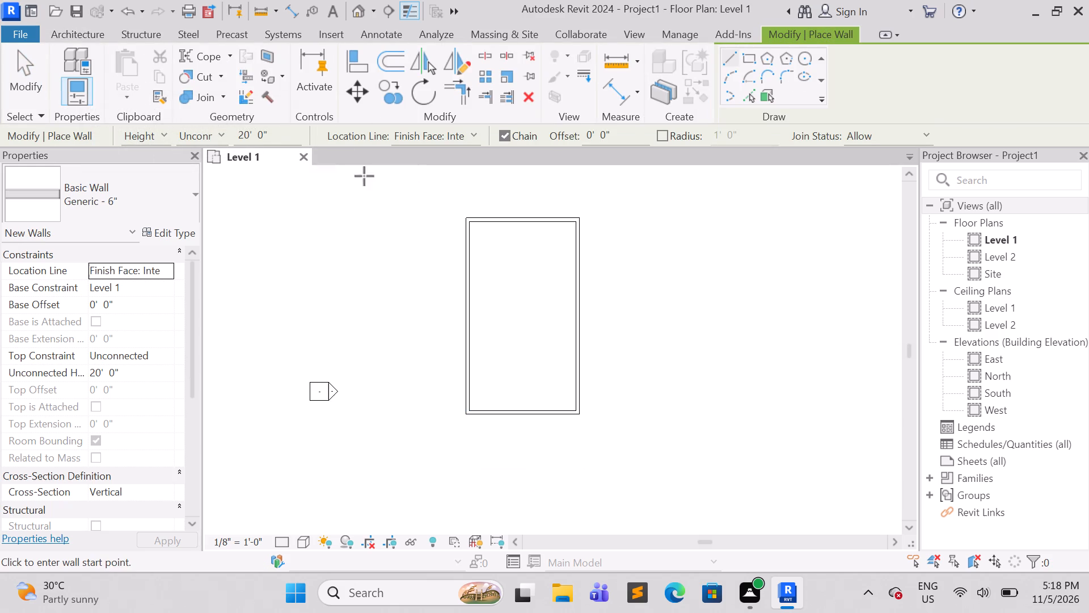
{"action": "left_click", "coordinate": [467, 135]}
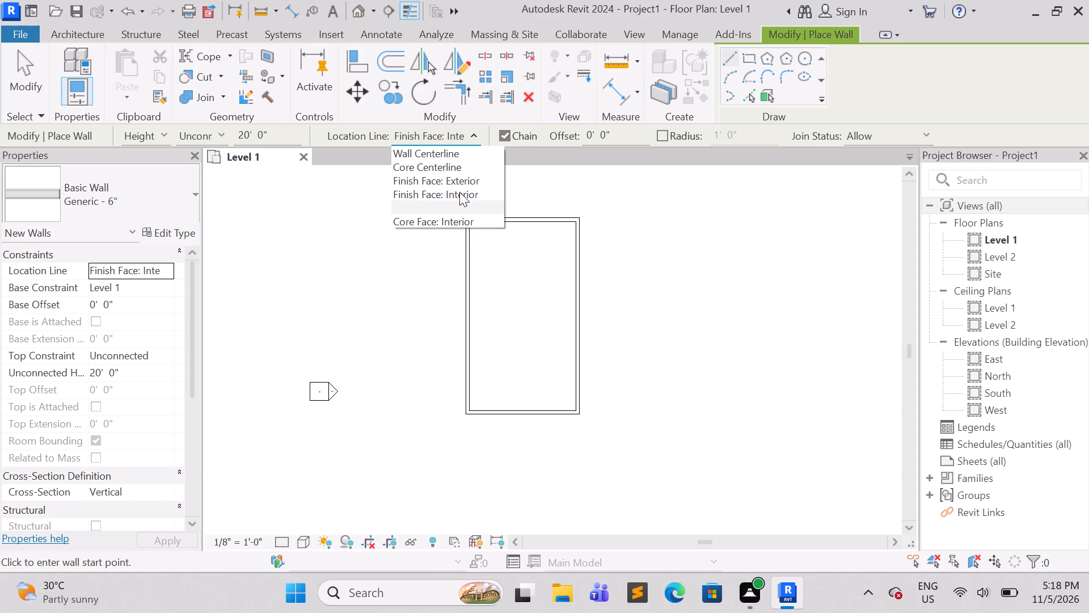
{"action": "left_click", "coordinate": [463, 209]}
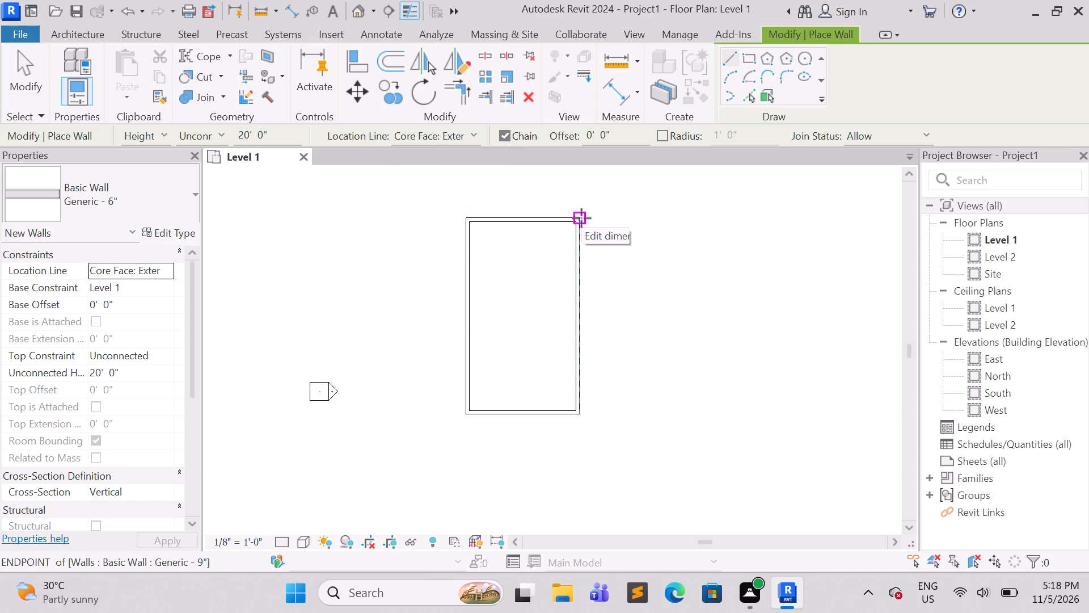
{"action": "scroll", "coordinate": [573, 221], "scroll_direction": "up", "scroll_amount": 7}
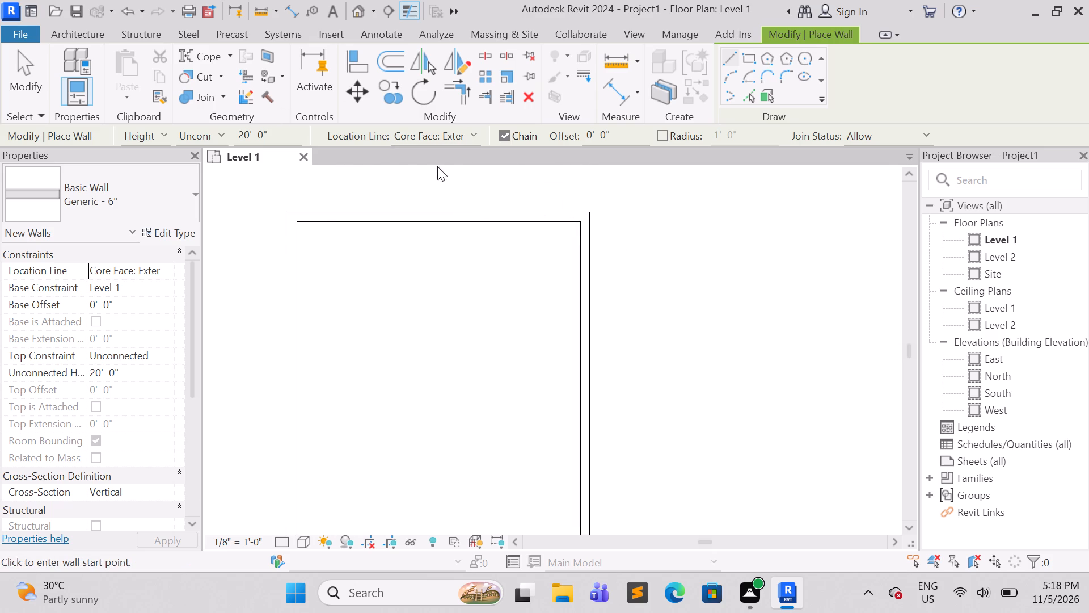
{"action": "left_click", "coordinate": [87, 38]}
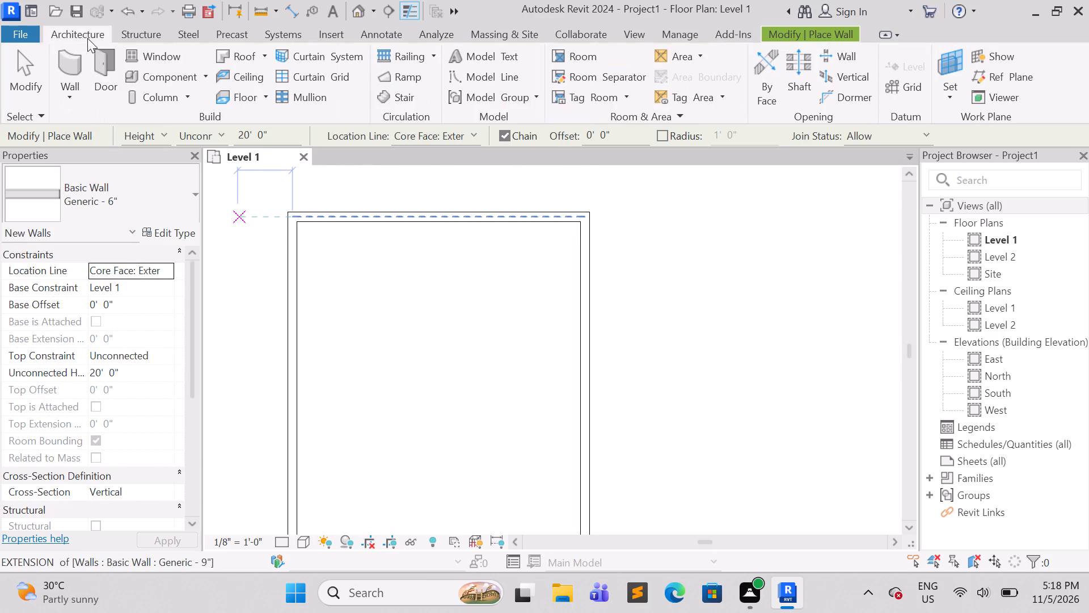
{"action": "left_click", "coordinate": [71, 75]}
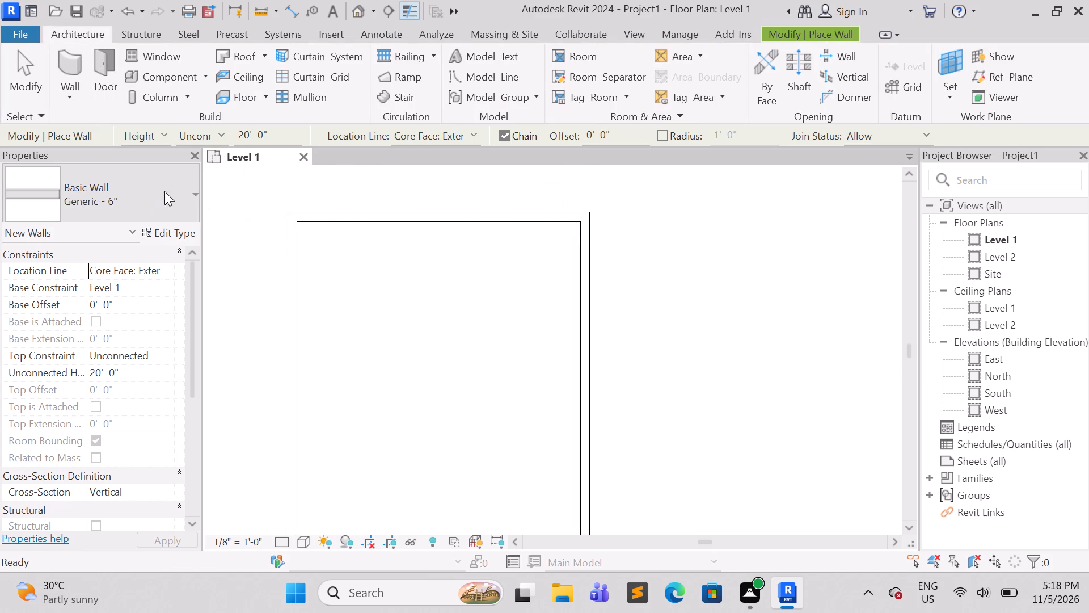
{"action": "left_click", "coordinate": [164, 191]}
{"action": "left_click", "coordinate": [107, 426]}
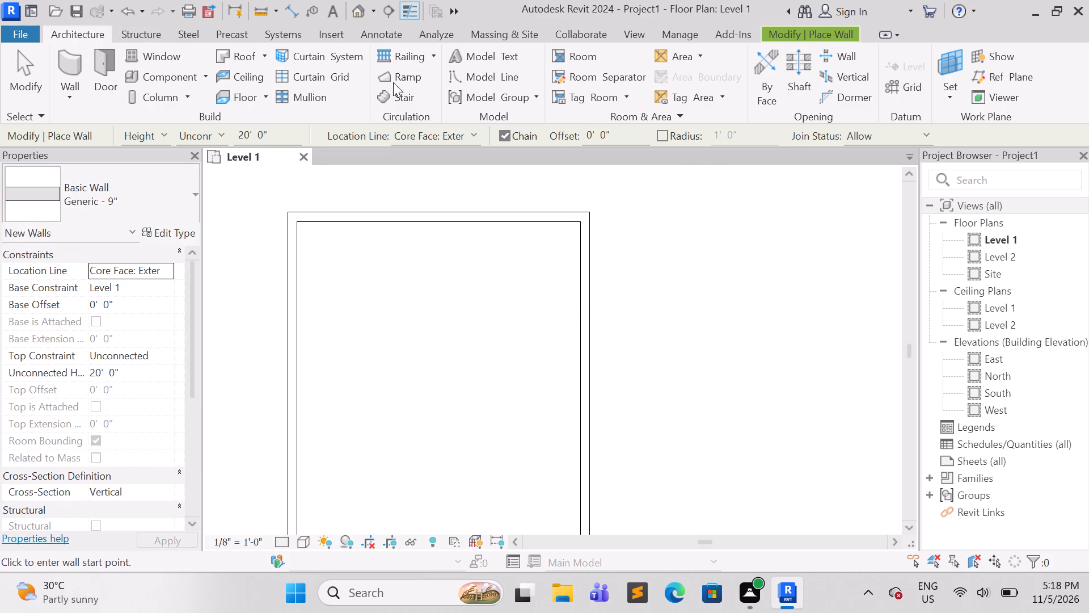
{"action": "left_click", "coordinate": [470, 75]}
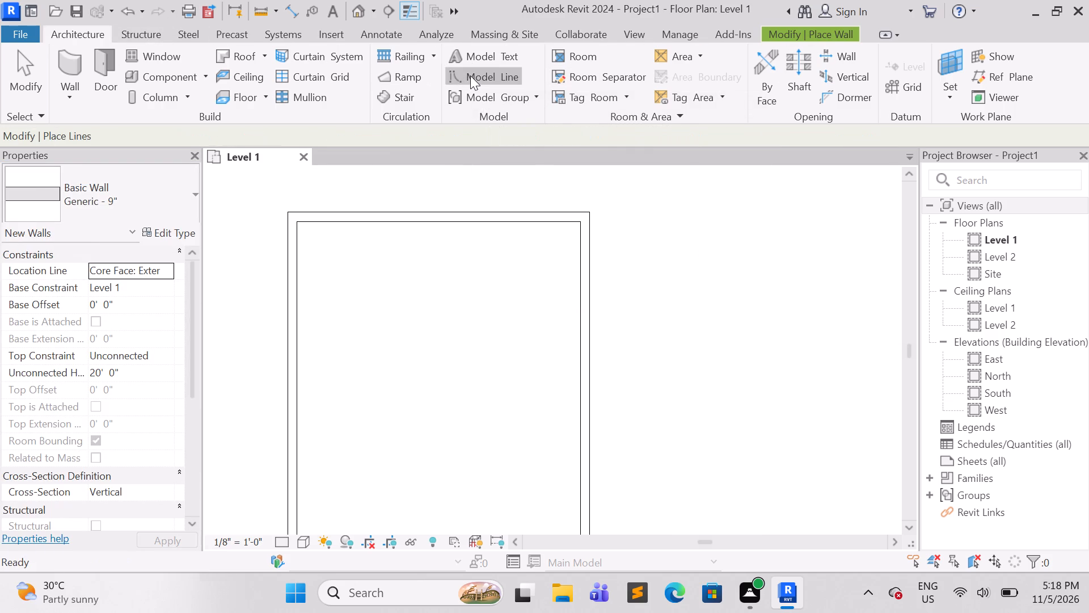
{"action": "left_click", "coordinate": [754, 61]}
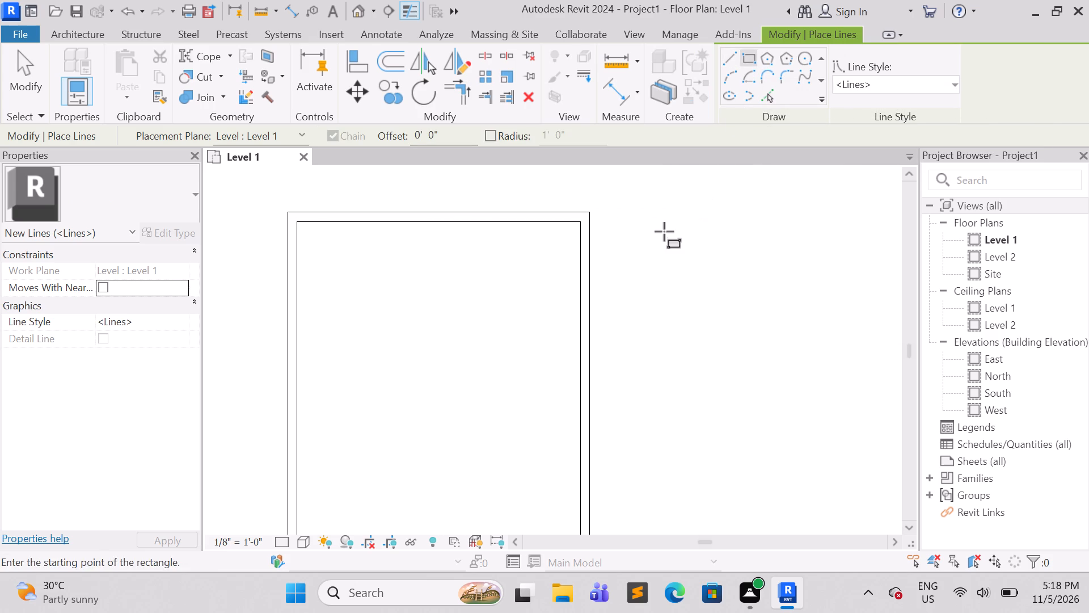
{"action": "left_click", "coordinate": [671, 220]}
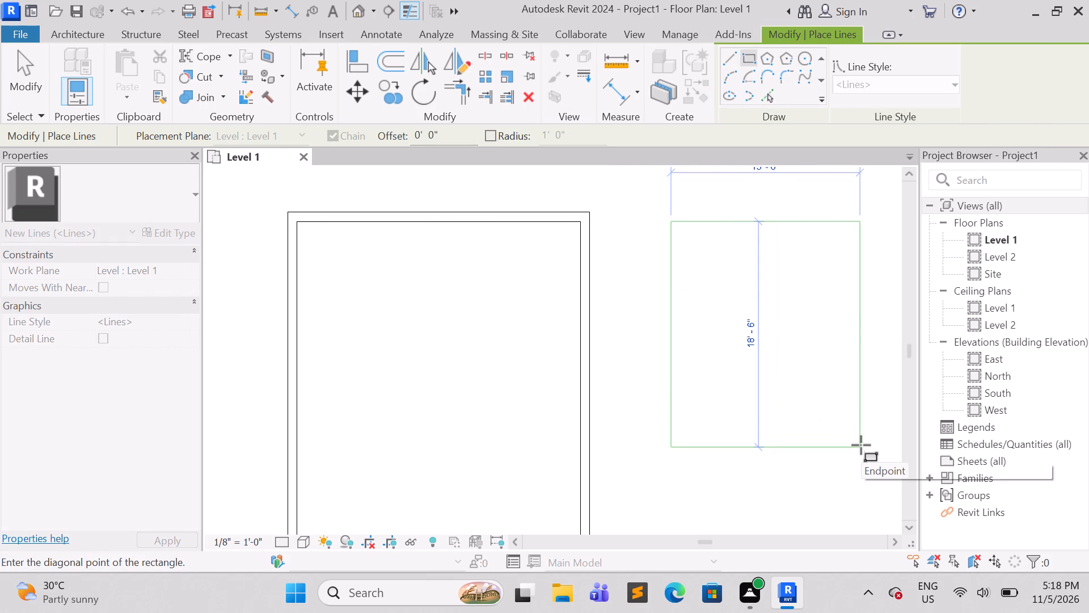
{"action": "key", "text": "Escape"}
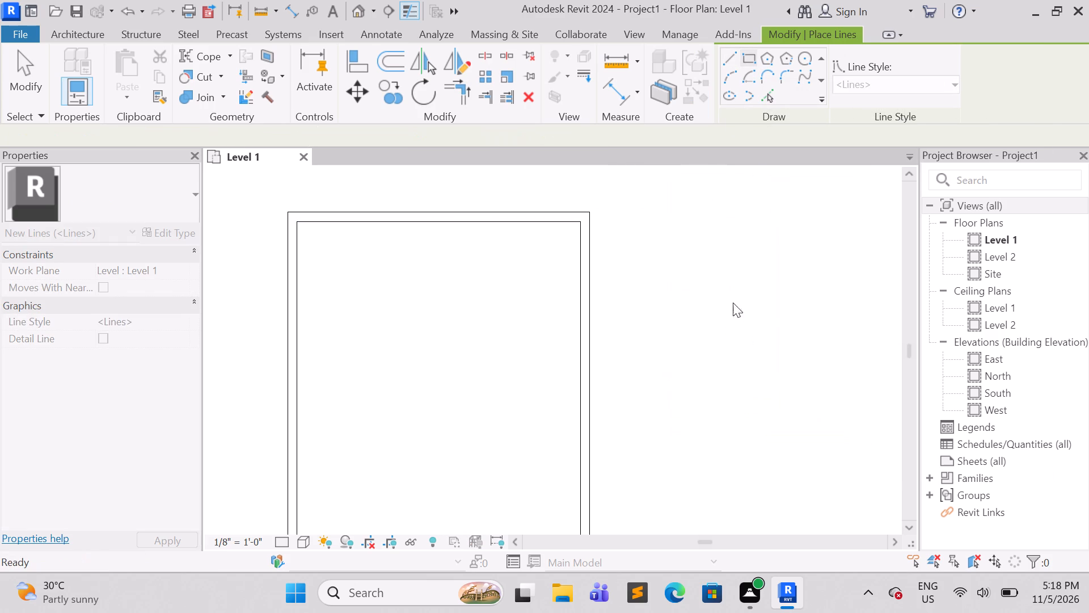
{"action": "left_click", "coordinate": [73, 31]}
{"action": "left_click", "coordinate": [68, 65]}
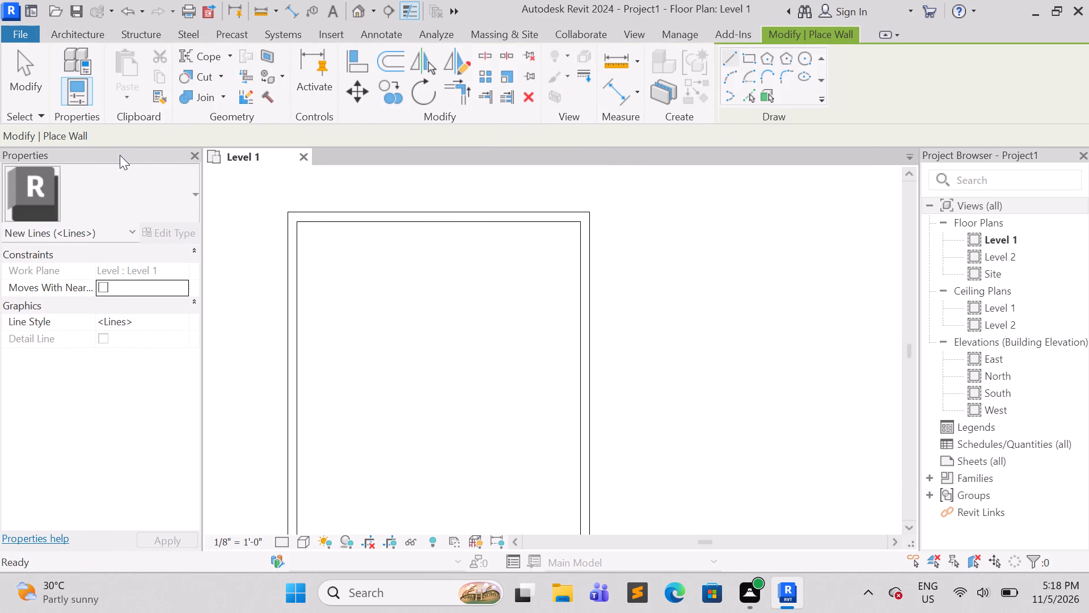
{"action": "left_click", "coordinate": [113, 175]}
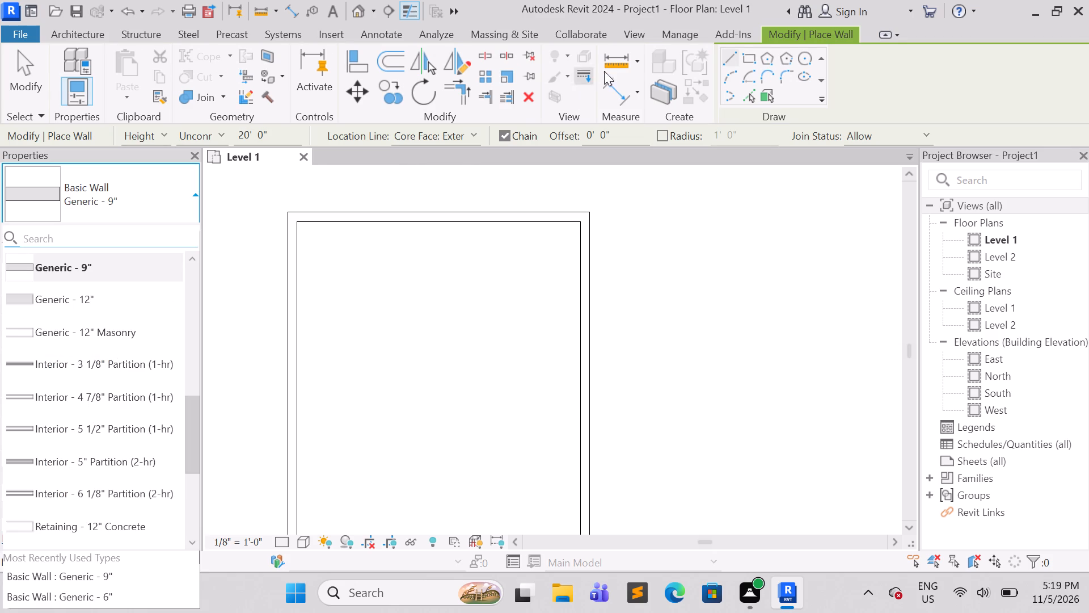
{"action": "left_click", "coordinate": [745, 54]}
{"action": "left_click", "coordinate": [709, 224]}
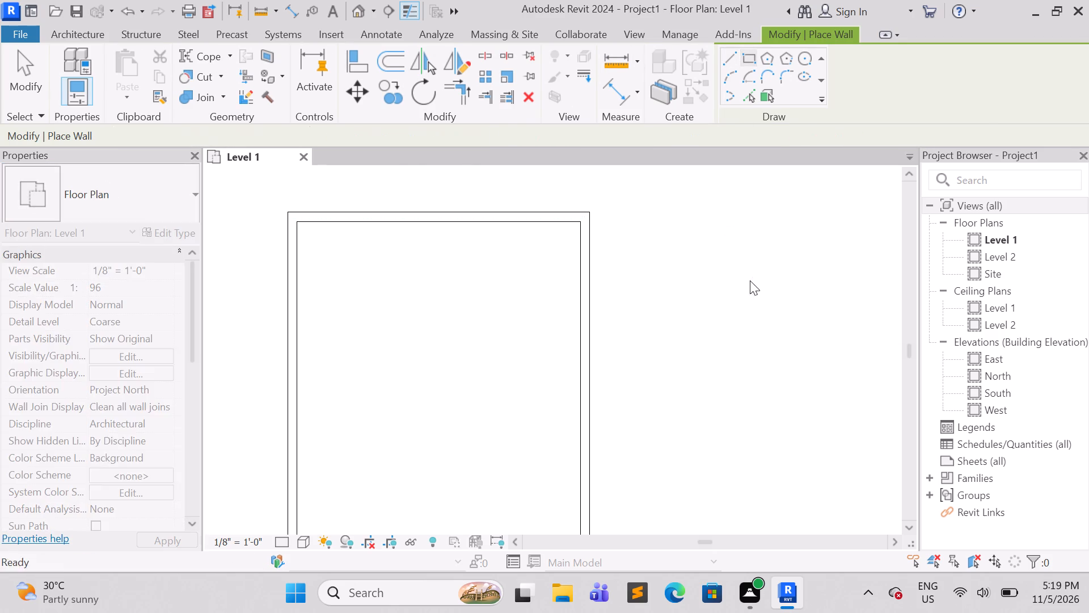
Draw a rectangle of Generic - 9" walls, about 40' wide by 64' long, in the empty area east of the existing outline.
{"action": "scroll", "coordinate": [733, 304], "scroll_direction": "down", "scroll_amount": 3}
{"action": "middle_click_drag", "start_coordinate": [708, 285], "coordinate": [290, 237]}
{"action": "scroll", "coordinate": [372, 227], "scroll_direction": "down", "scroll_amount": 3}
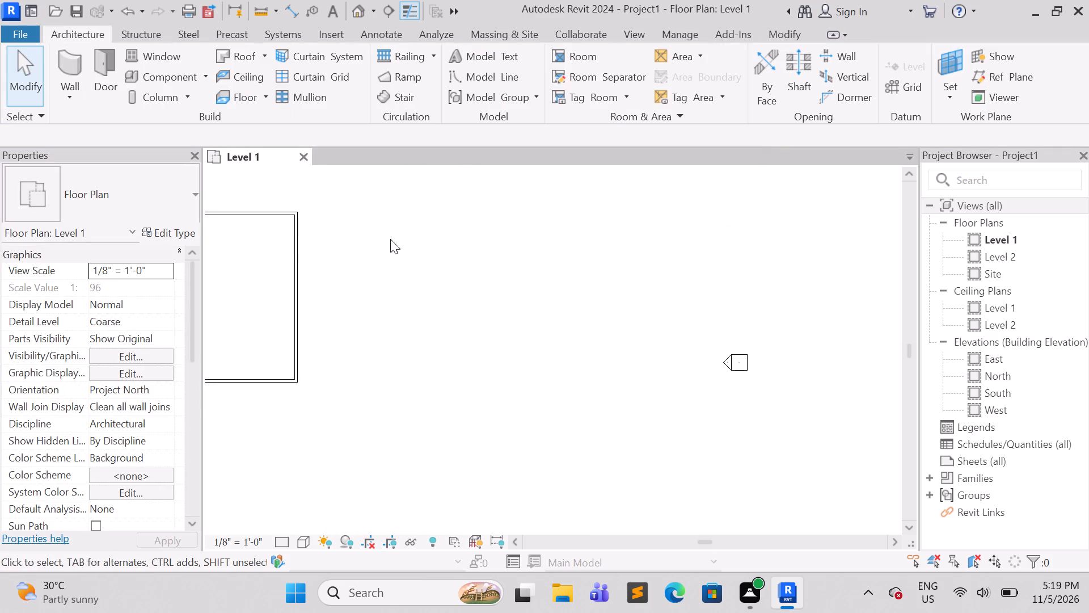
{"action": "scroll", "coordinate": [390, 239], "scroll_direction": "down", "scroll_amount": 5}
{"action": "middle_click_drag", "start_coordinate": [440, 243], "coordinate": [663, 350]}
{"action": "key", "text": "Escape"}
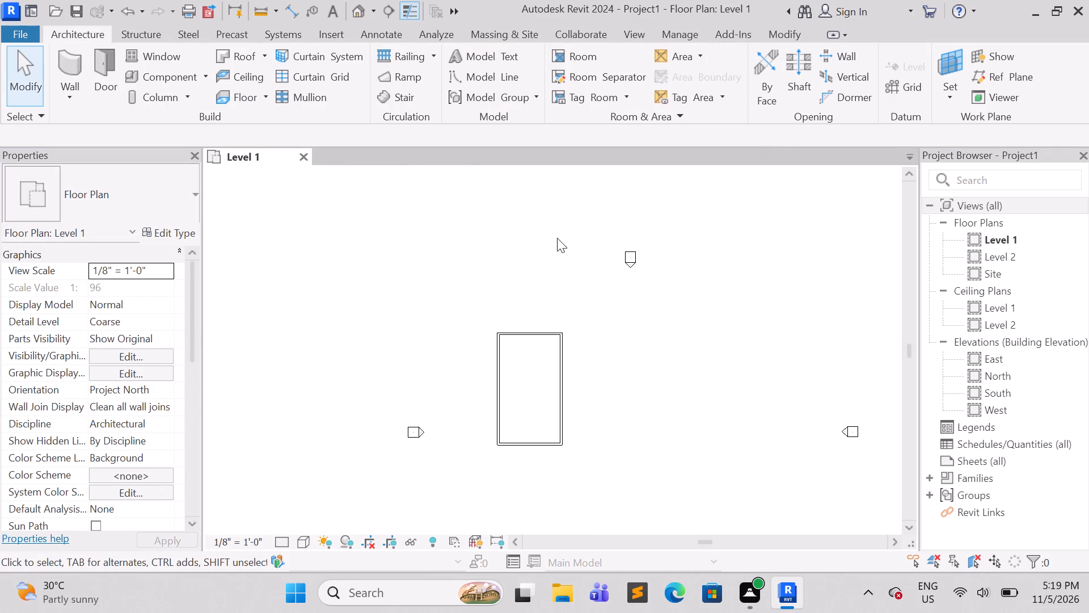
{"action": "left_click", "coordinate": [71, 63]}
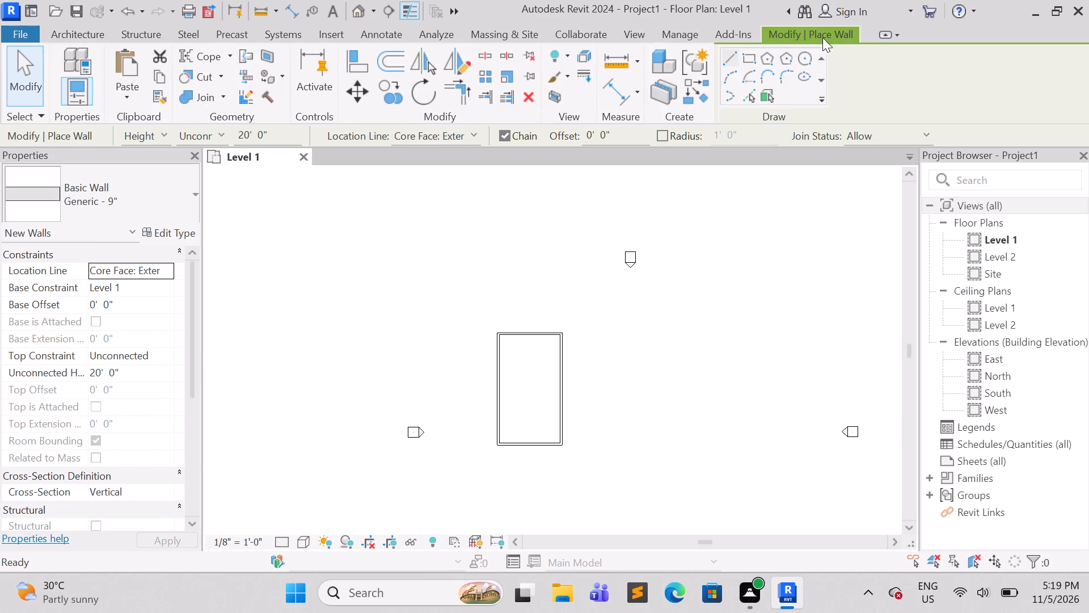
{"action": "left_click", "coordinate": [750, 64]}
{"action": "left_click", "coordinate": [710, 303]}
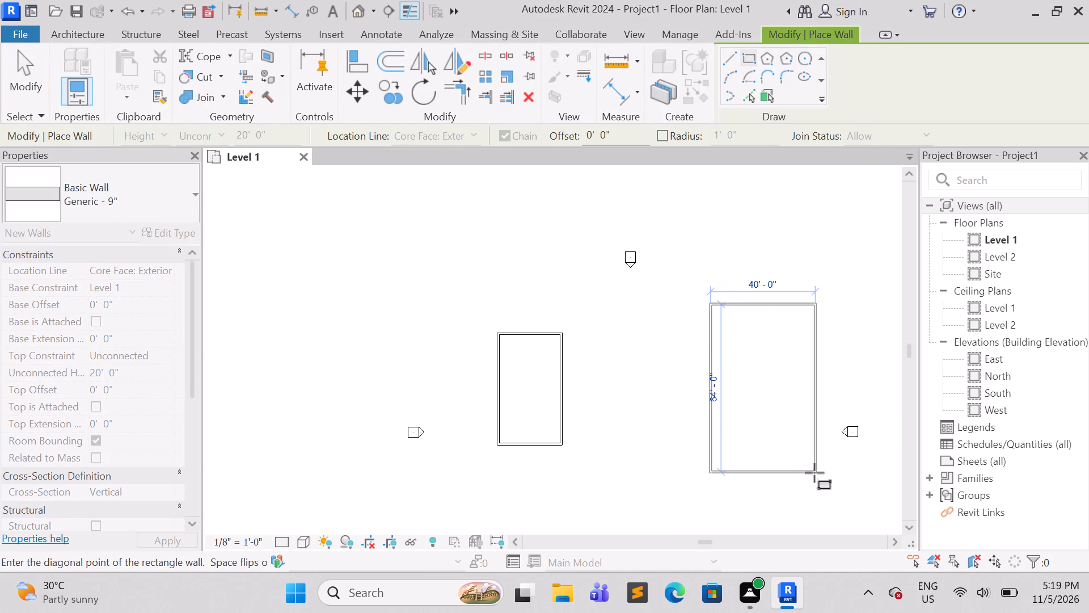
{"action": "left_click", "coordinate": [814, 473]}
{"action": "middle_click_drag", "start_coordinate": [803, 453], "coordinate": [522, 391]}
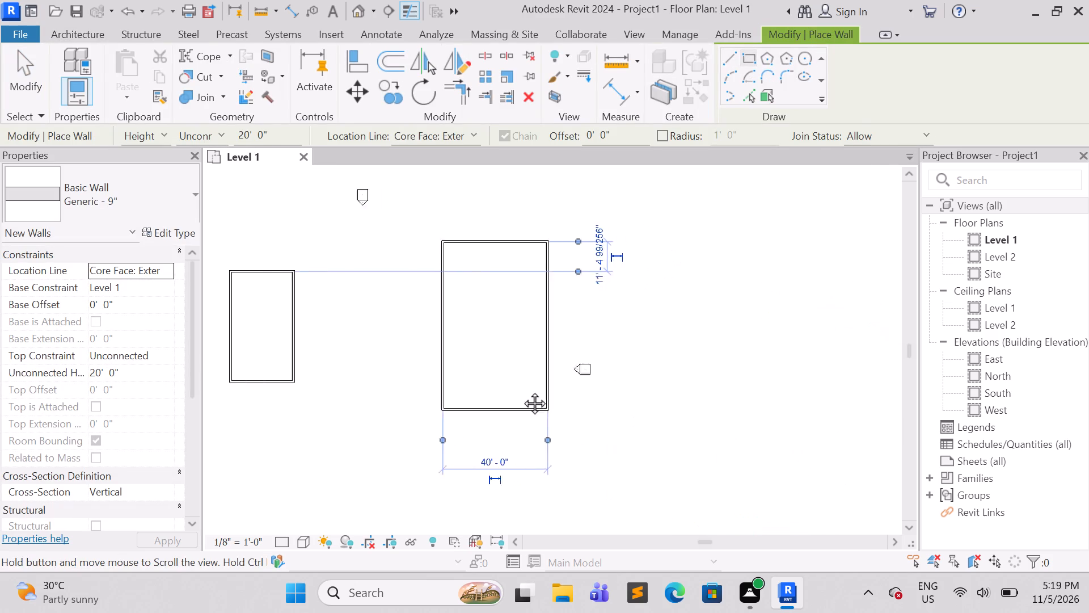
{"action": "middle_click_drag", "start_coordinate": [522, 391], "coordinate": [521, 391]}
{"action": "key", "text": "Escape"}
{"action": "key", "text": "Escape"}
Set the distance between the new rectangle's top and bottom walls to 24'.
{"action": "left_click", "coordinate": [475, 240]}
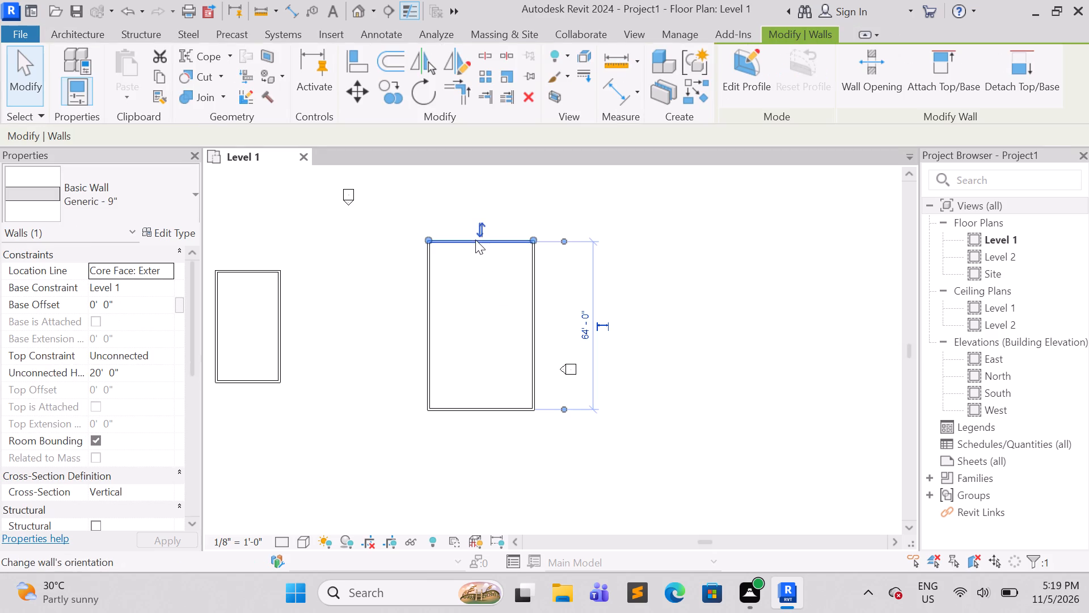
{"action": "left_click", "coordinate": [589, 332]}
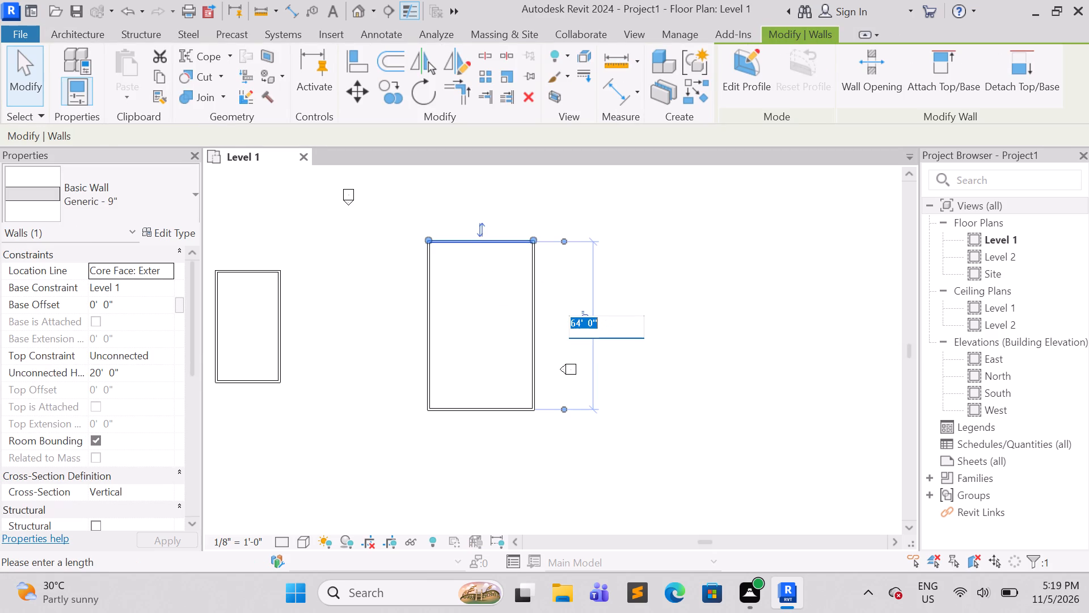
{"action": "key", "text": "BackSpace"}
{"action": "key", "text": "4"}
{"action": "key", "text": "BackSpace"}
{"action": "type", "text": "24"}
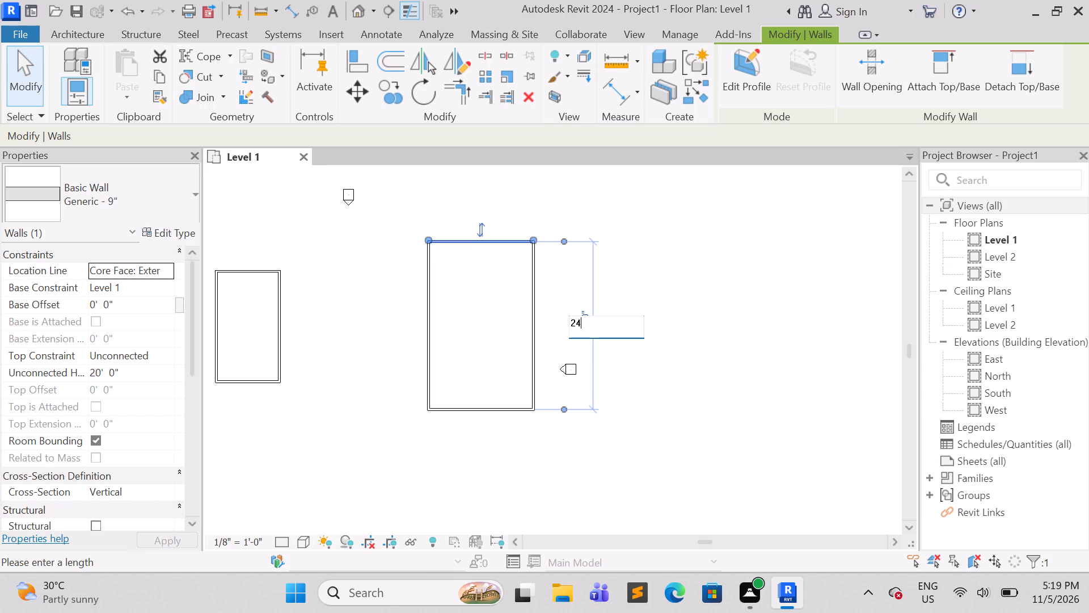
{"action": "key", "text": "apostrophe"}
{"action": "key", "text": "Return"}
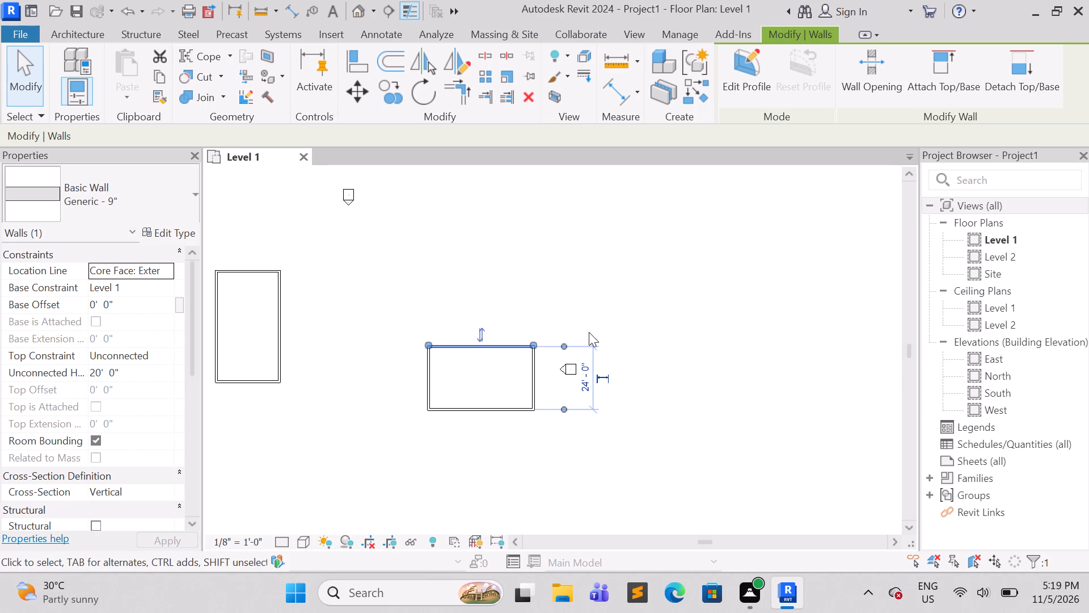
Make the new rectangle's width dimension between its left and right walls permanent and set it to 42'.
{"action": "left_click", "coordinate": [532, 376]}
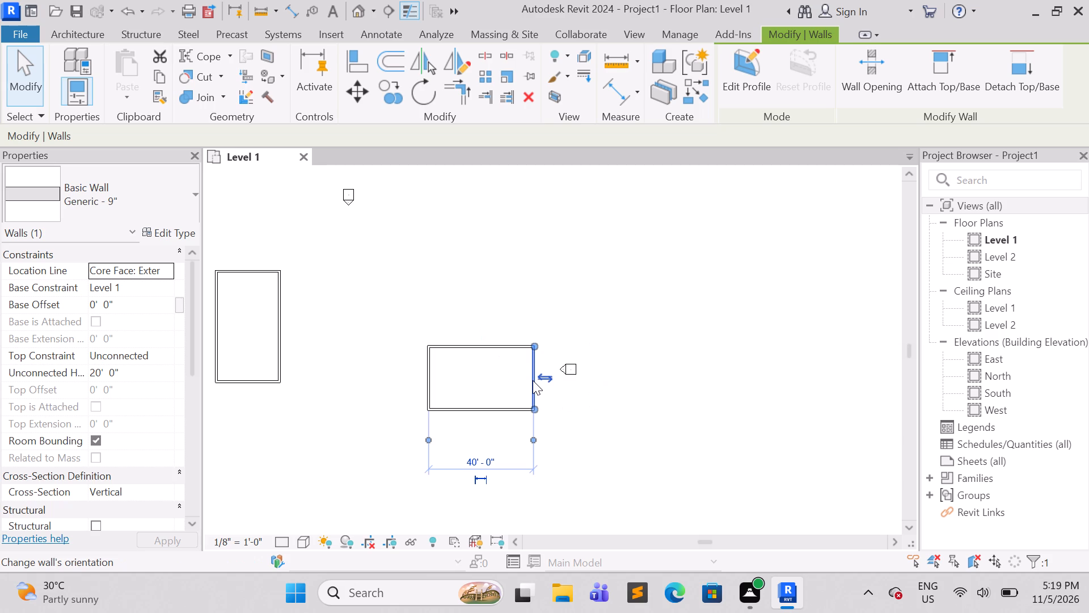
{"action": "left_click", "coordinate": [483, 467]}
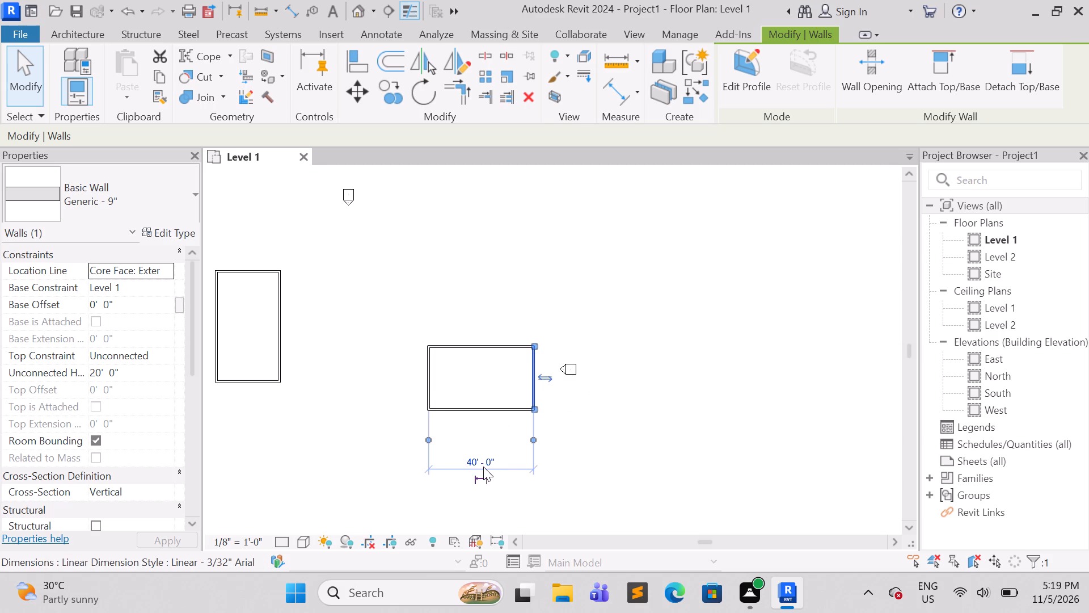
{"action": "left_click", "coordinate": [483, 465]}
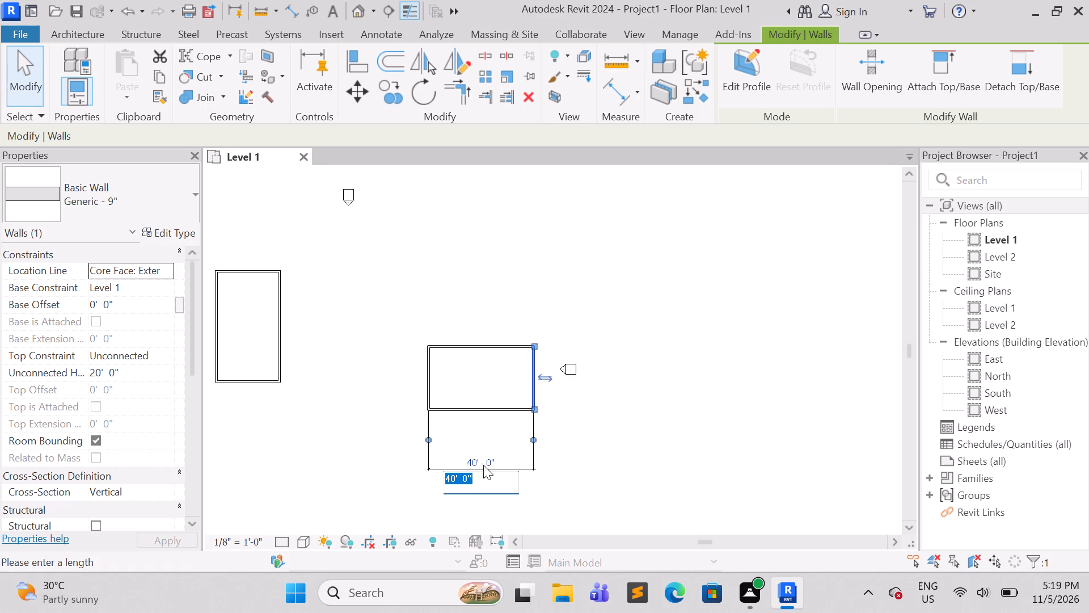
{"action": "key", "text": "BackSpace"}
{"action": "type", "text": "42"}
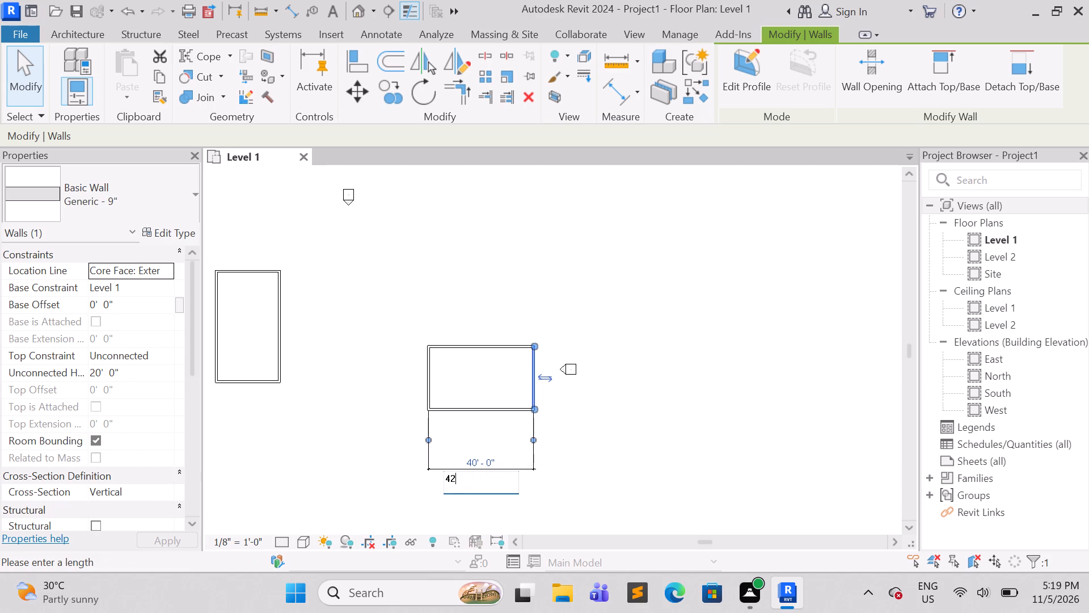
{"action": "key", "text": "apostrophe"}
{"action": "key", "text": "Return"}
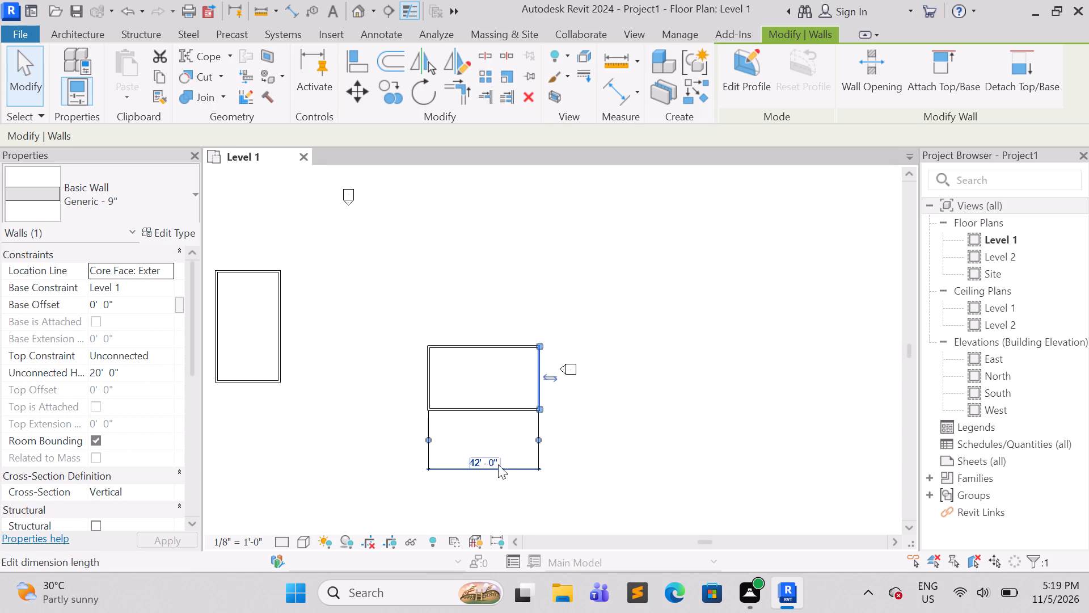
{"action": "left_click", "coordinate": [623, 433]}
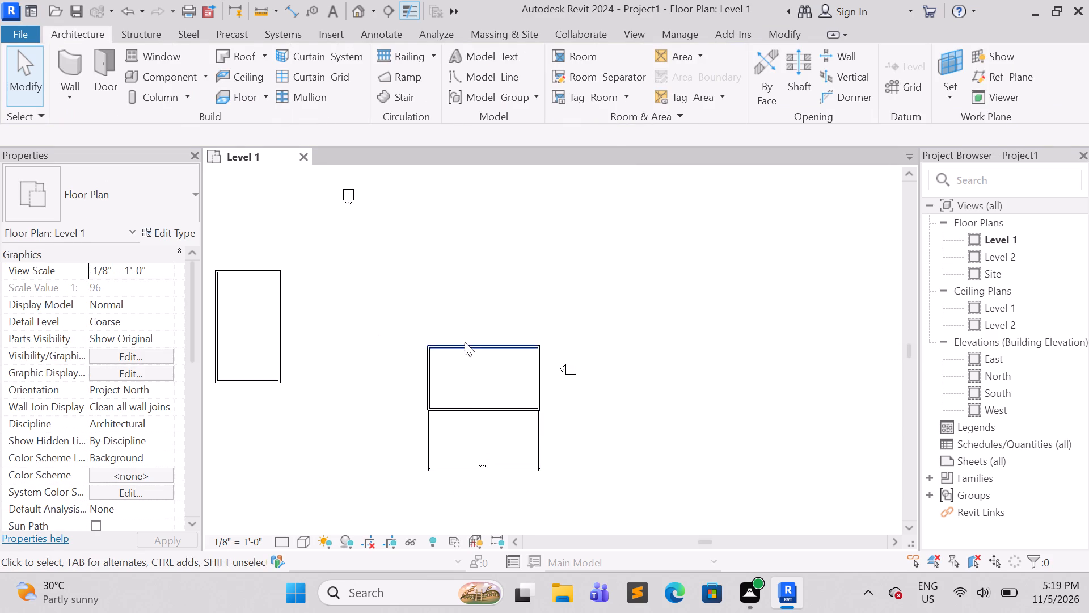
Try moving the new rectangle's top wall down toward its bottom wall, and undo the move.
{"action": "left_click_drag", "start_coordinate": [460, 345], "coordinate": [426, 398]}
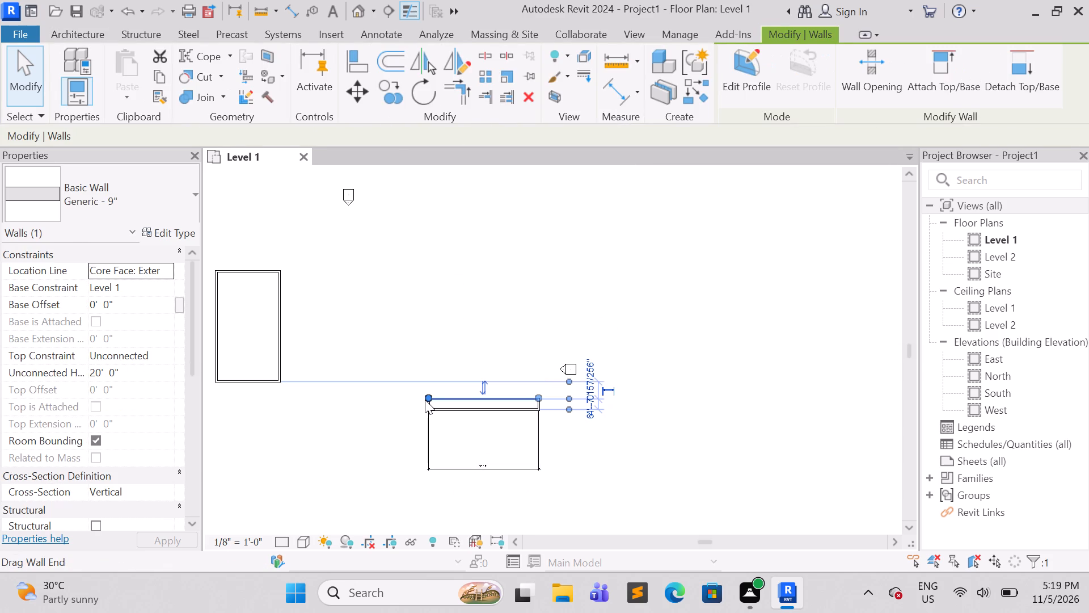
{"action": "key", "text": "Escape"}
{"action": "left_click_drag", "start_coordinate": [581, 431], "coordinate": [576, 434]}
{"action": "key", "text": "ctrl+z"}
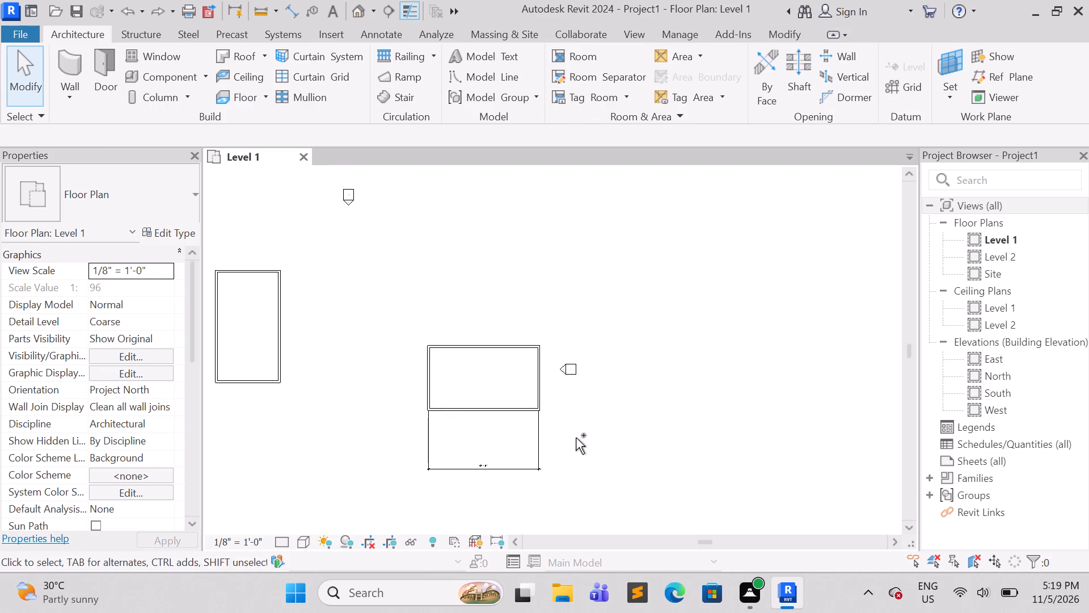
Undo the new rectangle's permanent width dimension and its last width change.
{"action": "key", "text": "ctrl+z"}
{"action": "key", "text": "ctrl+z"}
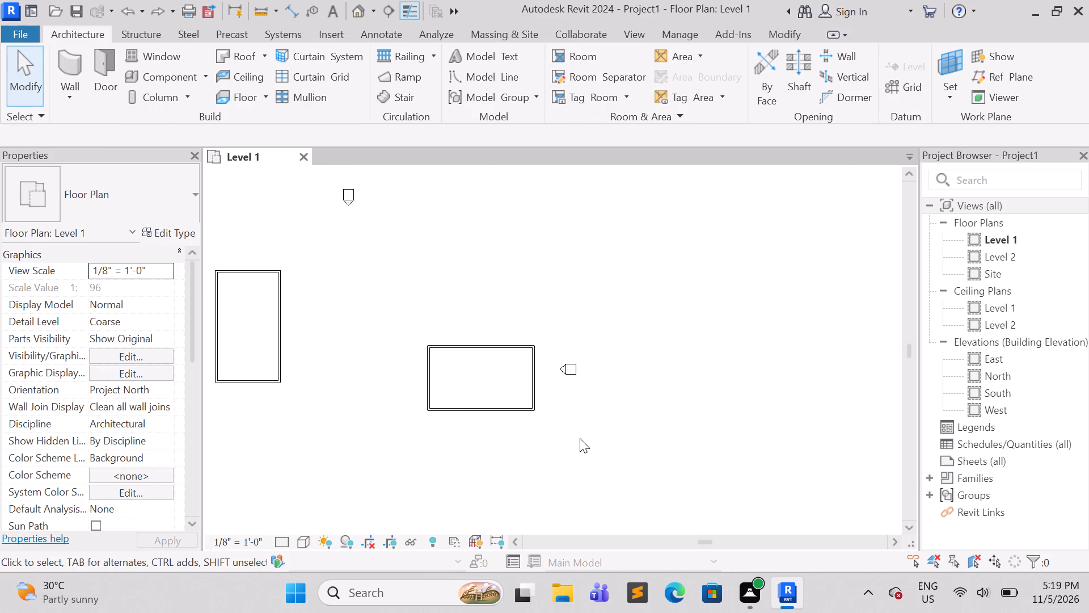
Set the distance between the new rectangle's left and right walls to 24'.
{"action": "scroll", "coordinate": [474, 470], "scroll_direction": "up", "scroll_amount": 4}
{"action": "scroll", "coordinate": [558, 389], "scroll_direction": "up", "scroll_amount": 2}
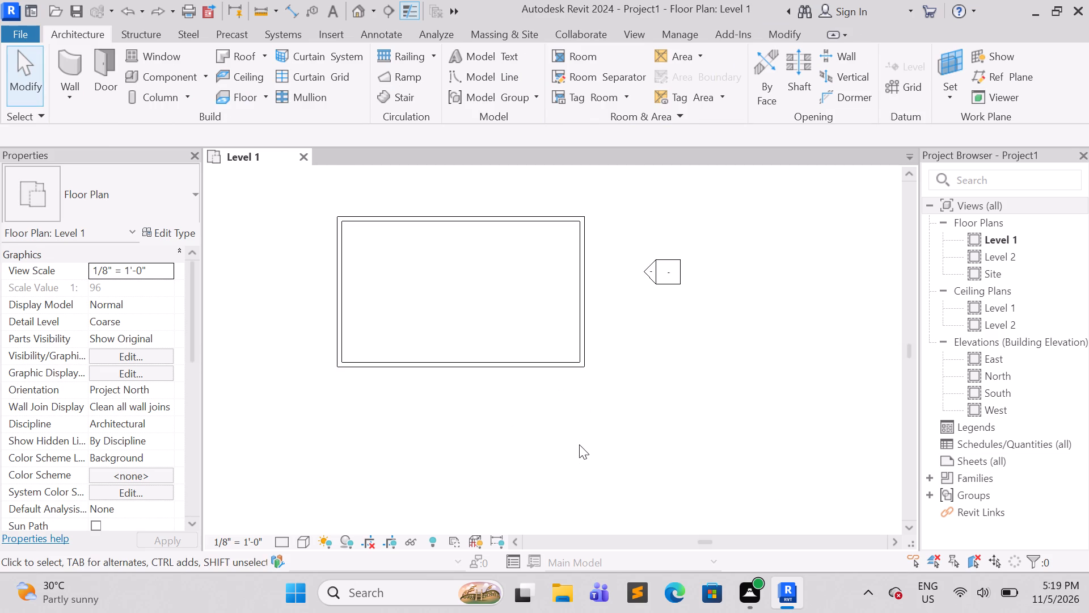
{"action": "scroll", "coordinate": [579, 441], "scroll_direction": "up", "scroll_amount": 1}
{"action": "middle_click_drag", "start_coordinate": [586, 436], "coordinate": [664, 491]}
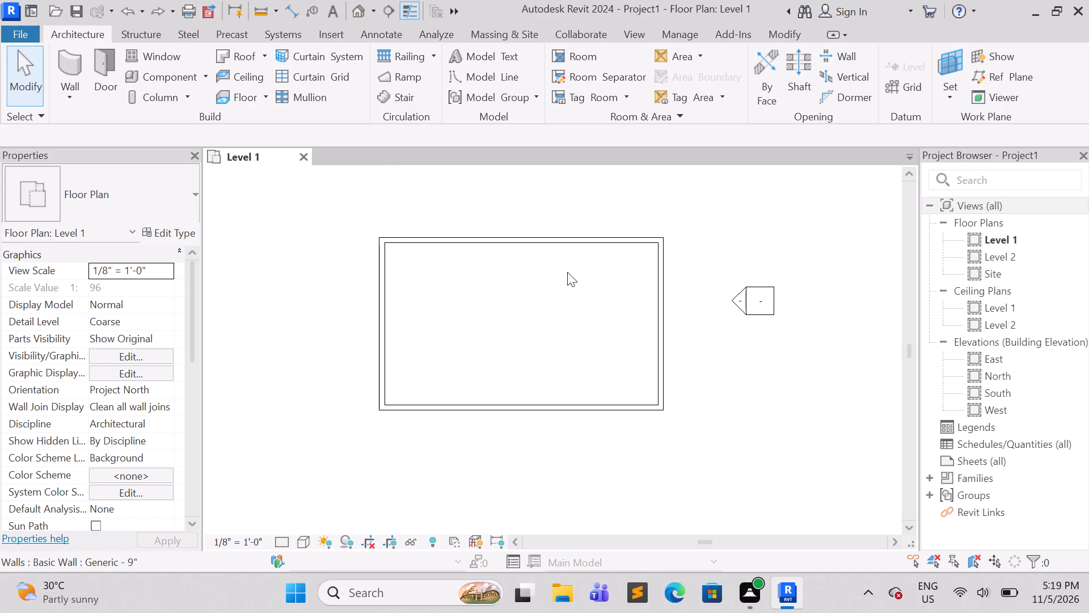
{"action": "left_click", "coordinate": [665, 335]}
{"action": "left_click", "coordinate": [537, 461]}
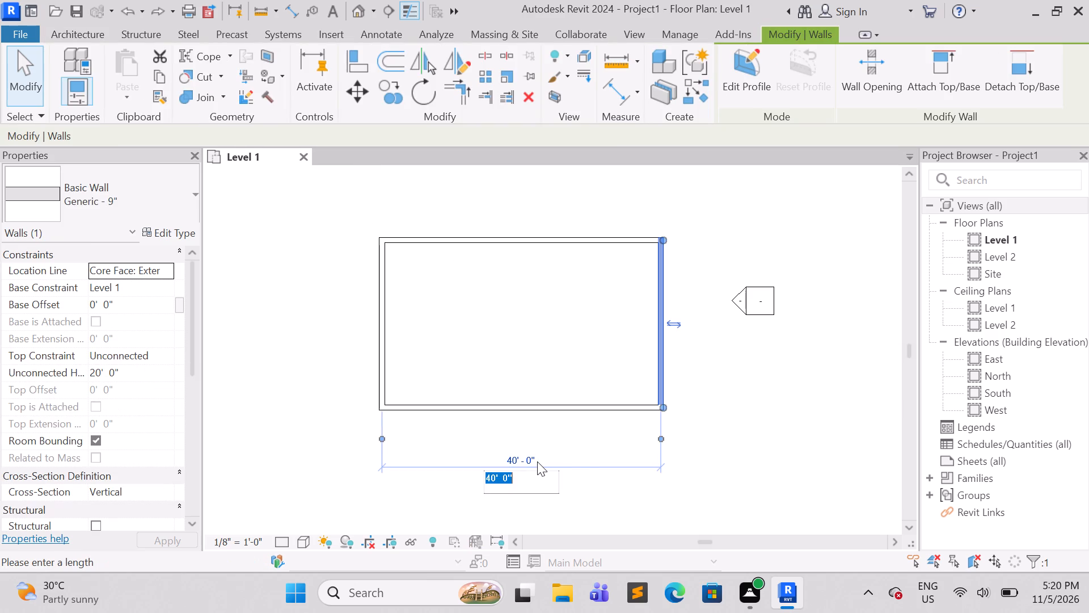
{"action": "key", "text": "BackSpace"}
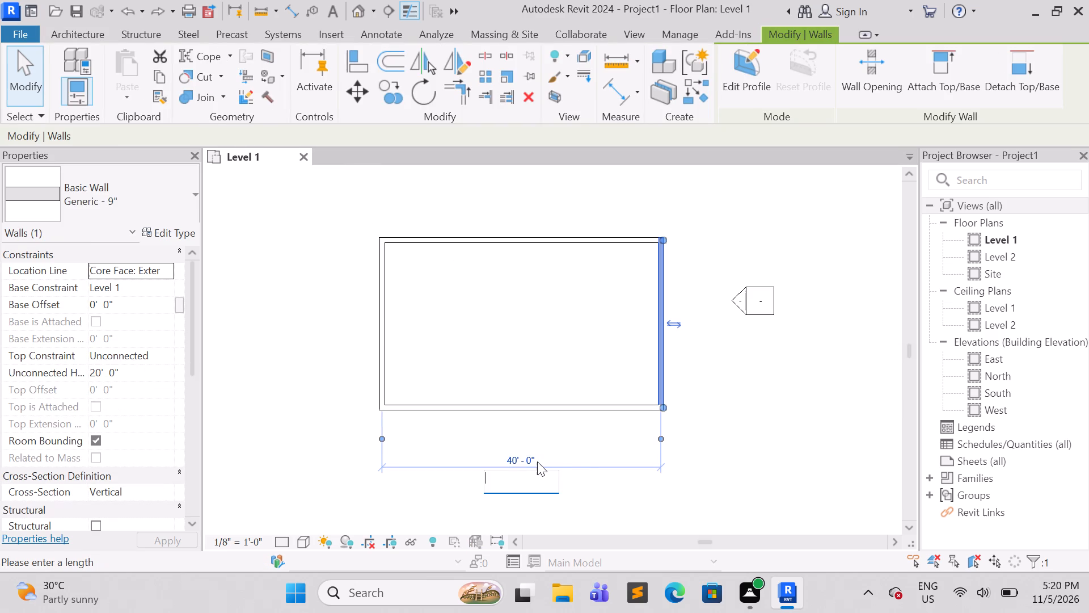
{"action": "type", "text": "24"}
{"action": "key", "text": "apostrophe"}
{"action": "key", "text": "Return"}
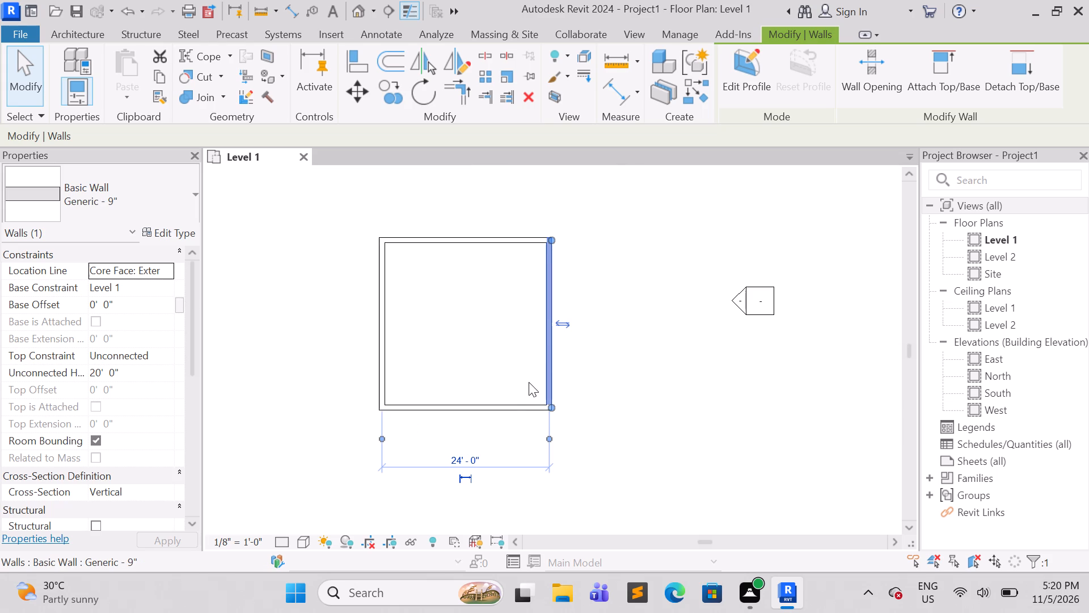
Set the distance between the rectangle's top and bottom walls to 42' by moving the bottom wall.
{"action": "left_click", "coordinate": [507, 405]}
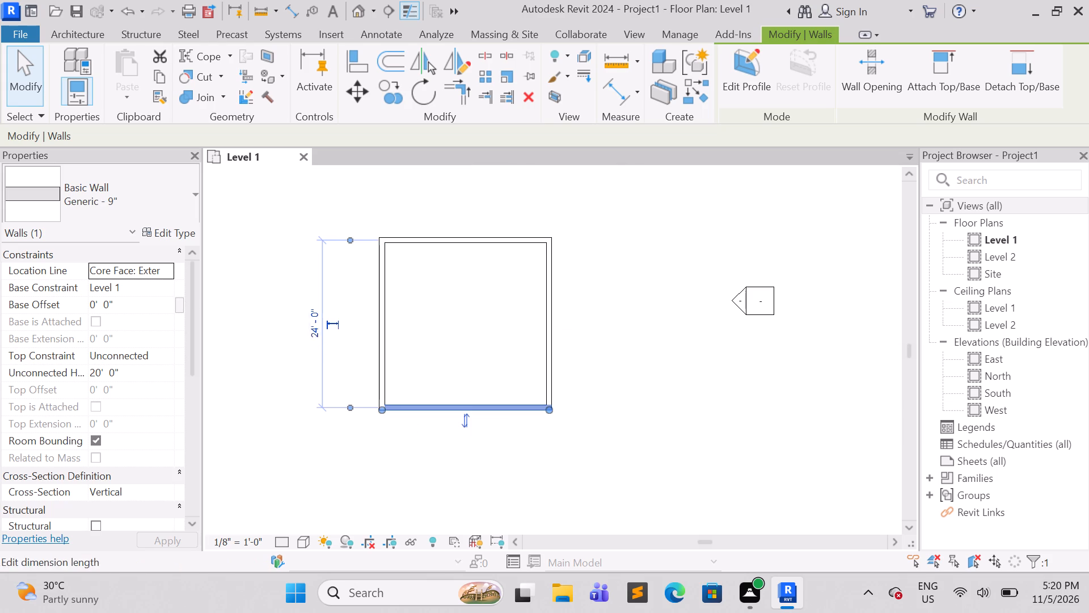
{"action": "left_click", "coordinate": [311, 330]}
{"action": "key", "text": "BackSpace"}
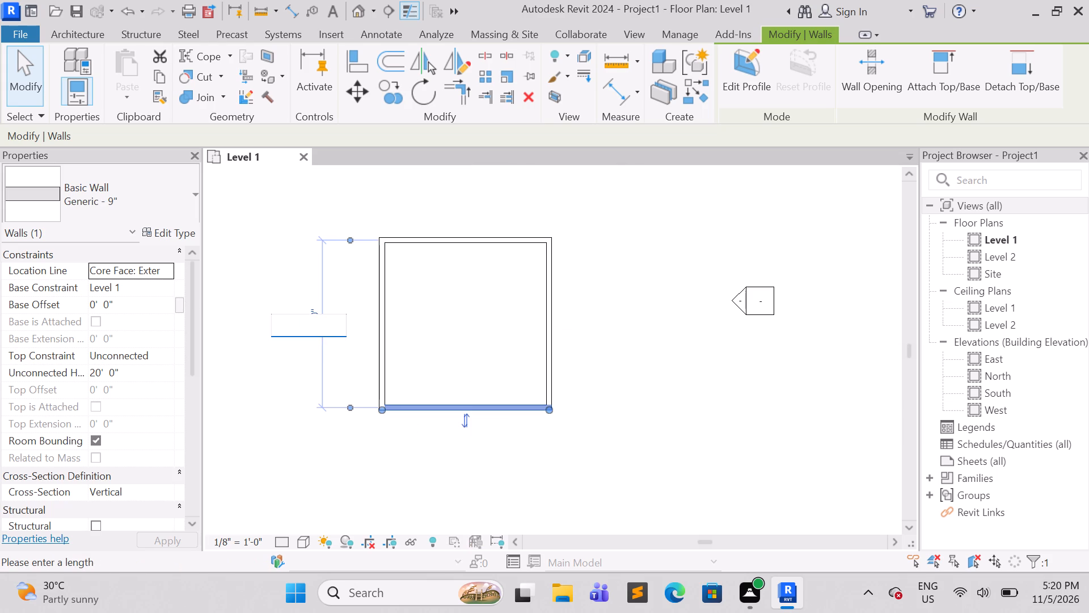
{"action": "type", "text": "42"}
{"action": "key", "text": "apostrophe"}
{"action": "key", "text": "Return"}
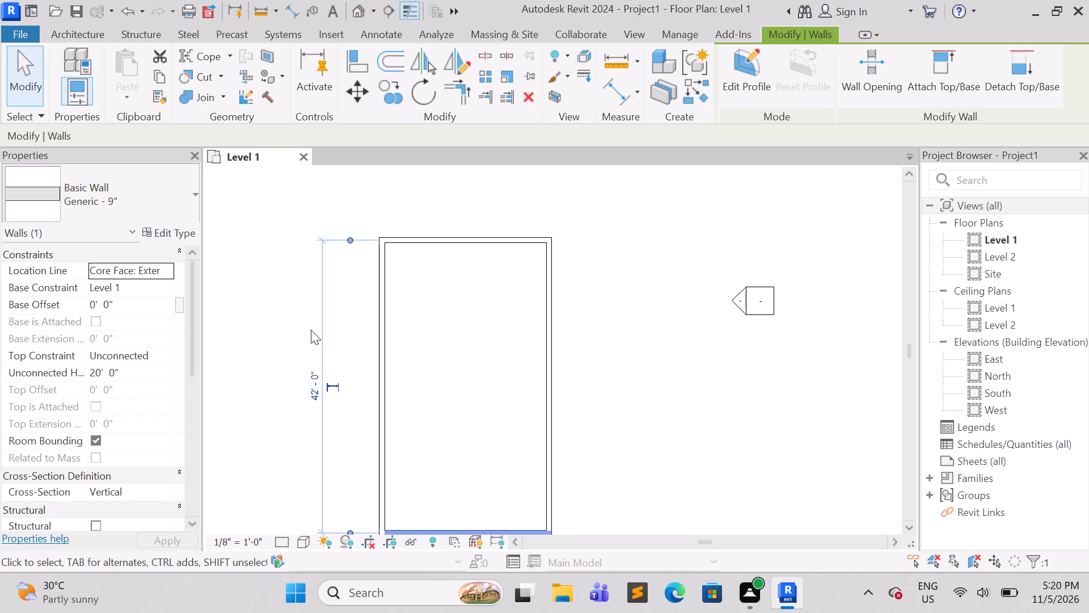
{"action": "scroll", "coordinate": [562, 314], "scroll_direction": "down", "scroll_amount": 2}
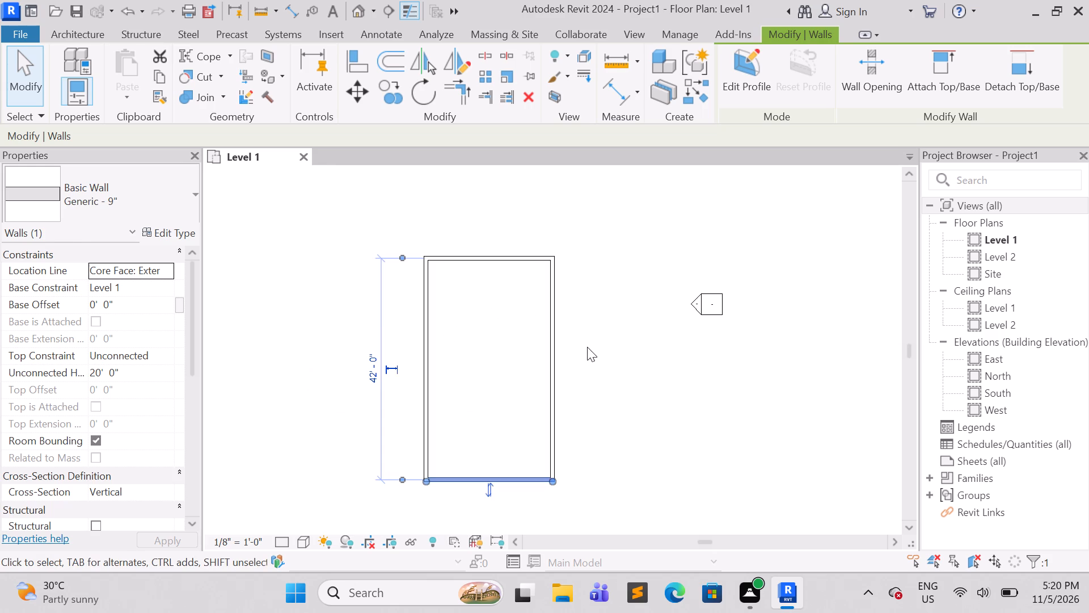
{"action": "key", "text": "Escape"}
Check the rectangle's overall width between the outer faces of its left and right walls with an Aligned dimension, without placing it.
{"action": "scroll", "coordinate": [434, 273], "scroll_direction": "up", "scroll_amount": 4}
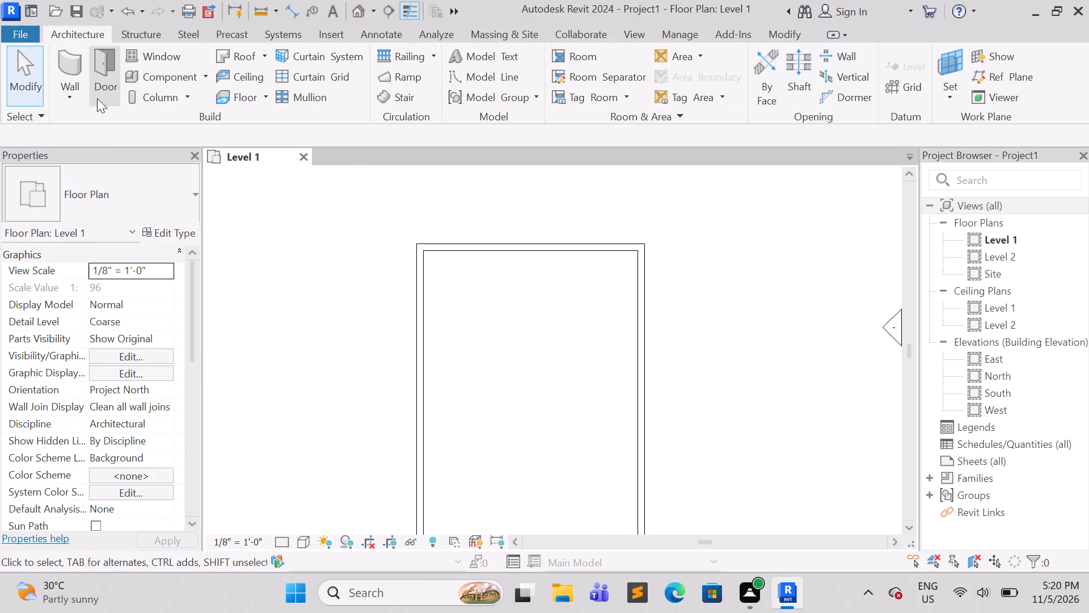
{"action": "left_click", "coordinate": [377, 34]}
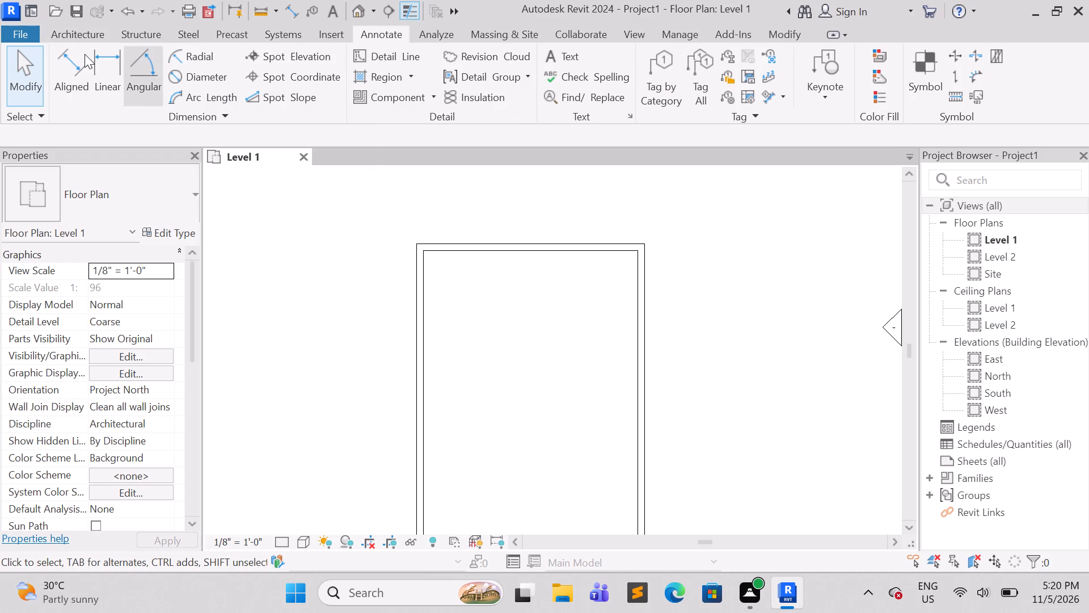
{"action": "left_click", "coordinate": [82, 69]}
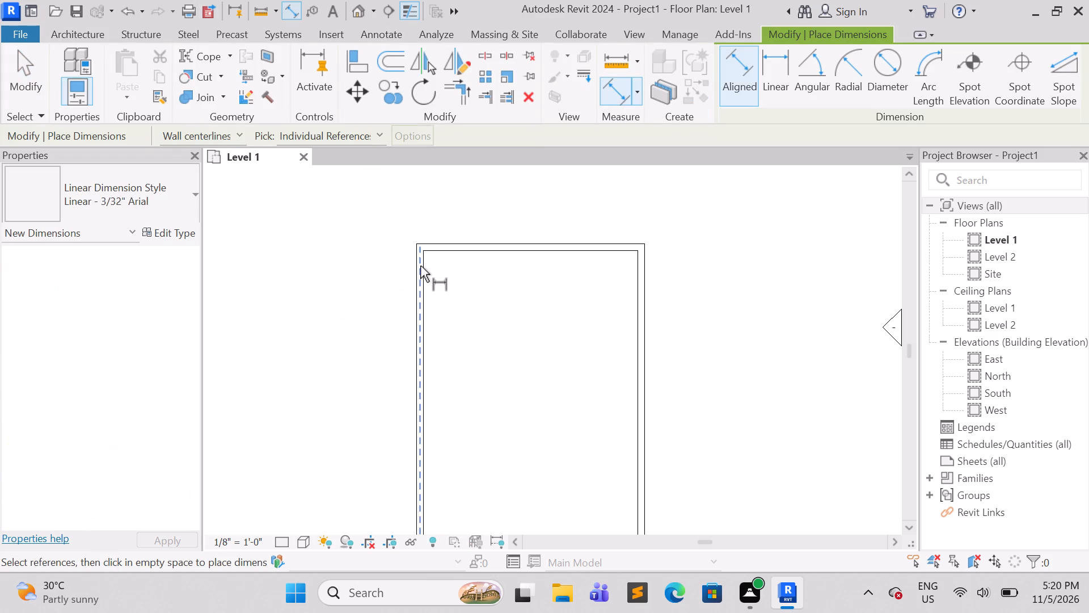
{"action": "scroll", "coordinate": [420, 264], "scroll_direction": "up", "scroll_amount": 2}
{"action": "key", "text": "Tab"}
{"action": "left_click", "coordinate": [414, 268]}
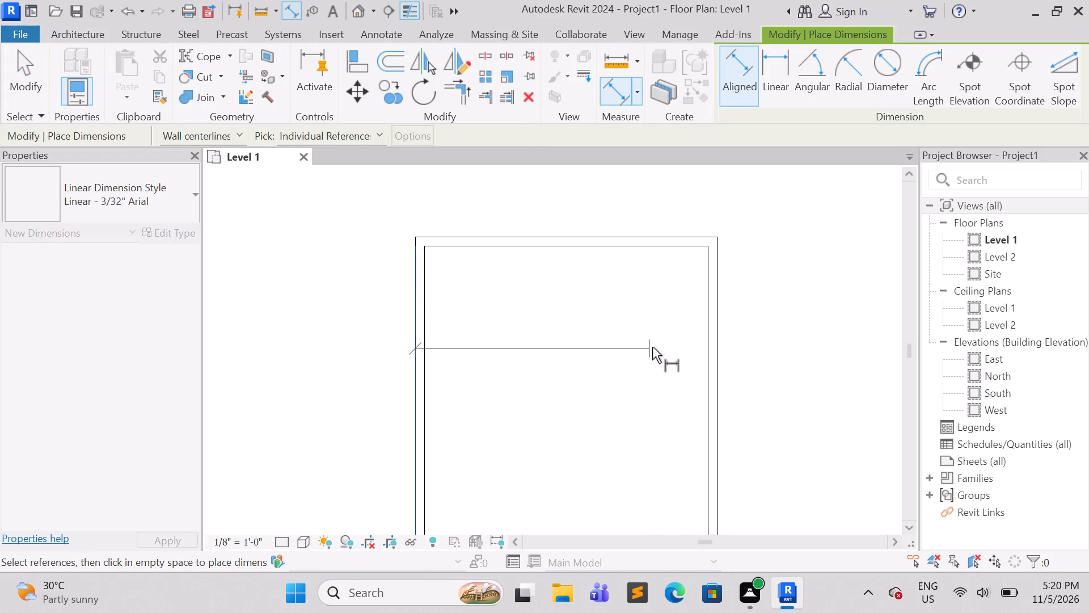
{"action": "key", "text": "Tab"}
{"action": "left_click", "coordinate": [719, 349]}
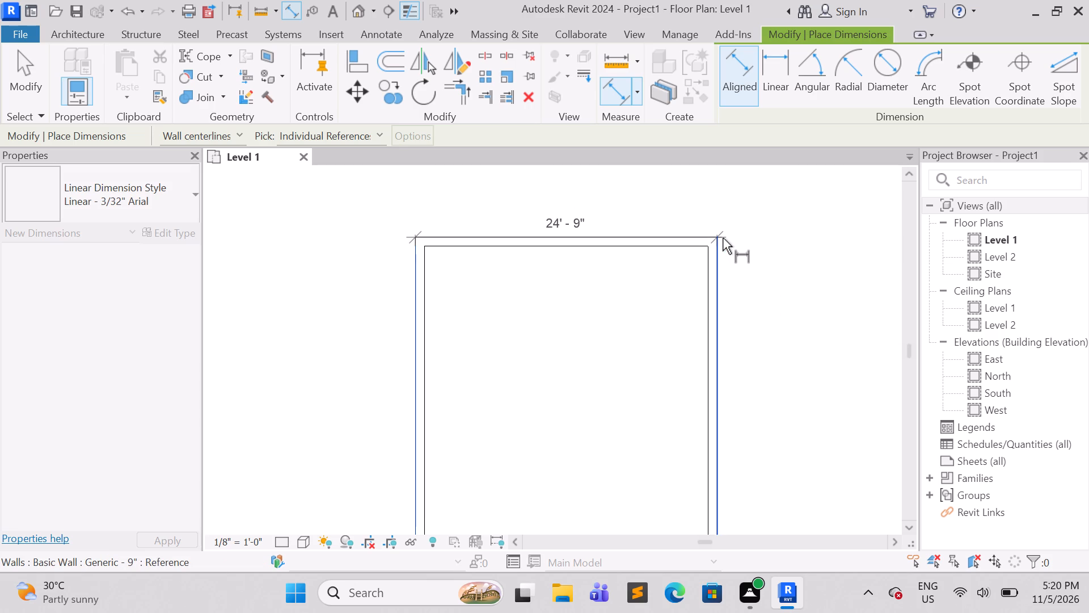
{"action": "key", "text": "Escape"}
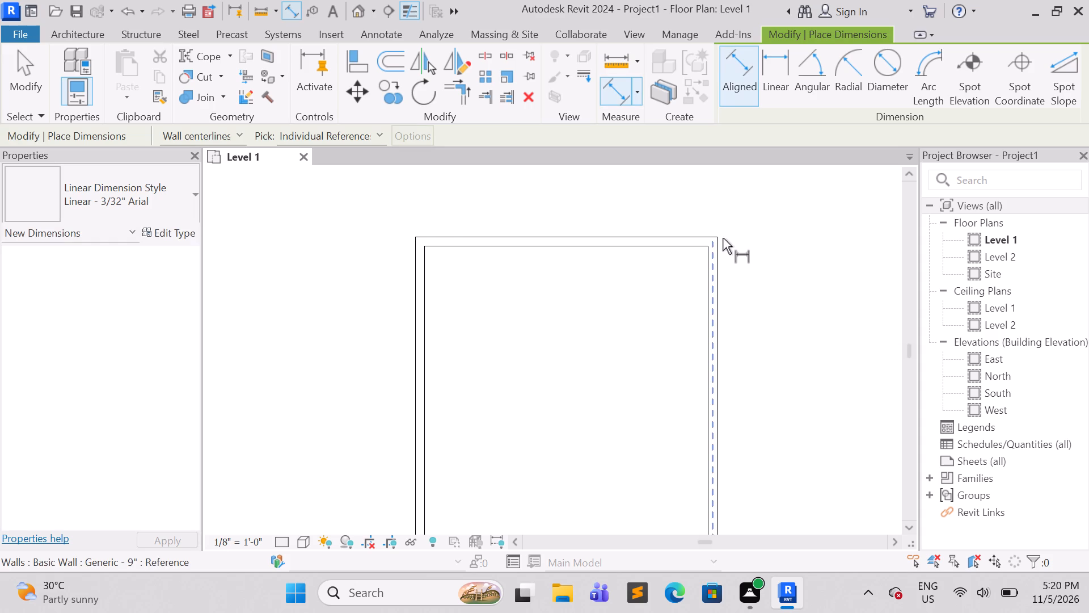
Draw another rectangle of Generic - 9" architectural walls, about 20' wide by 31'-6" long, in the empty area east of the elevation marker.
{"action": "scroll", "coordinate": [723, 238], "scroll_direction": "down", "scroll_amount": 2}
{"action": "middle_click_drag", "start_coordinate": [737, 230], "coordinate": [656, 216]}
{"action": "scroll", "coordinate": [630, 214], "scroll_direction": "down", "scroll_amount": 1}
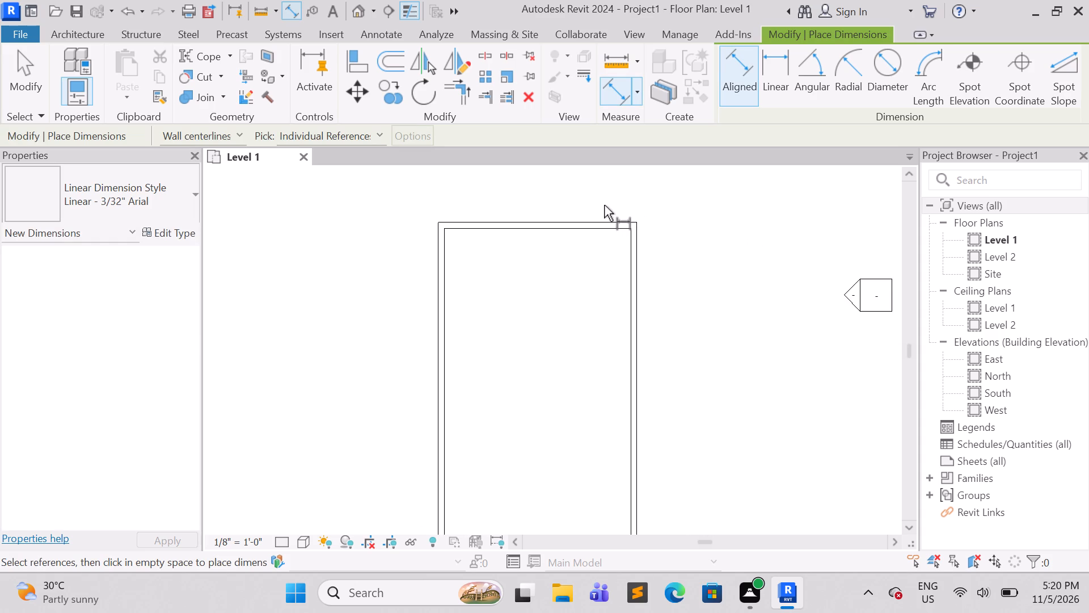
{"action": "middle_click_drag", "start_coordinate": [570, 205], "coordinate": [476, 199]}
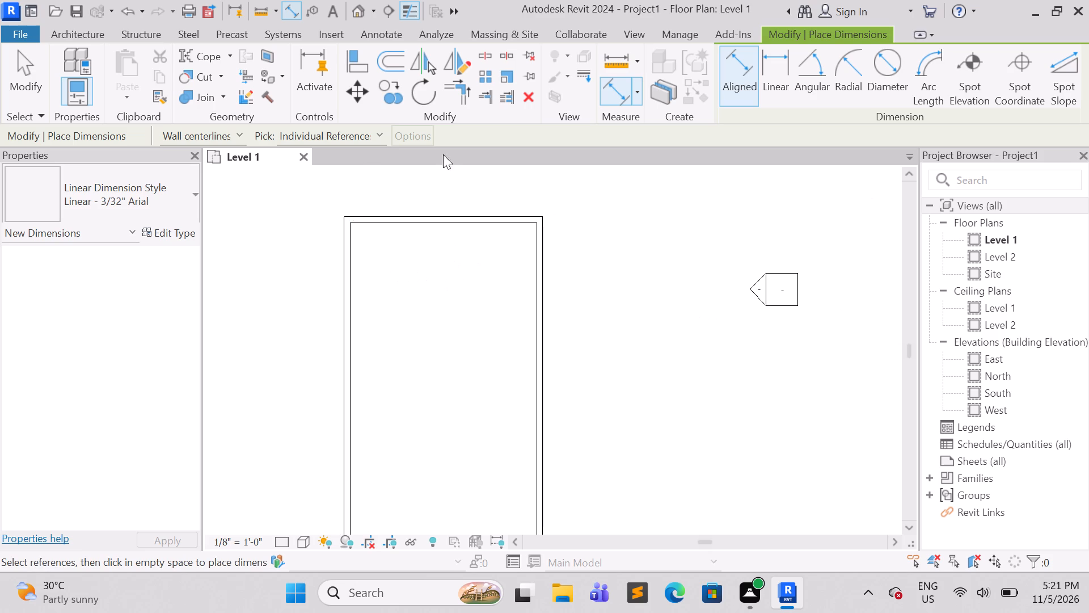
{"action": "left_click", "coordinate": [78, 33]}
{"action": "left_click", "coordinate": [65, 101]}
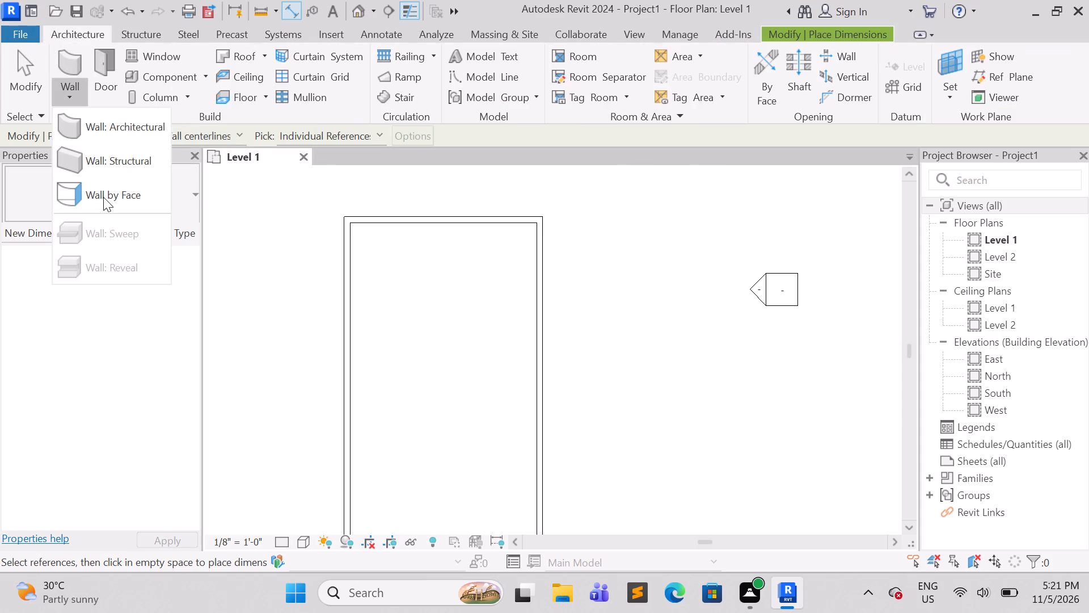
{"action": "scroll", "coordinate": [631, 285], "scroll_direction": "down", "scroll_amount": 1}
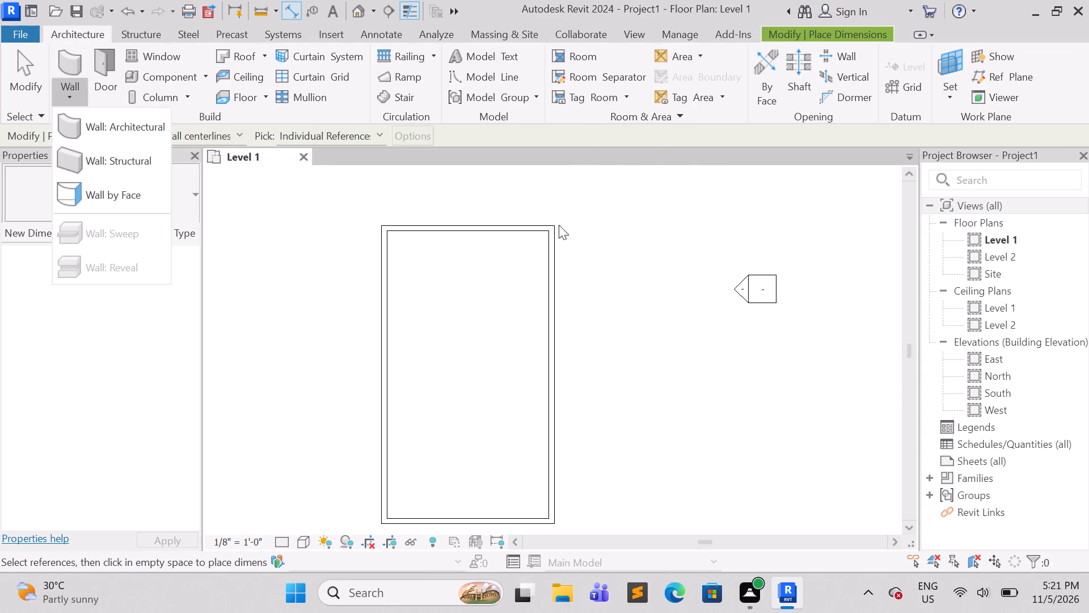
{"action": "scroll", "coordinate": [365, 306], "scroll_direction": "down", "scroll_amount": 3}
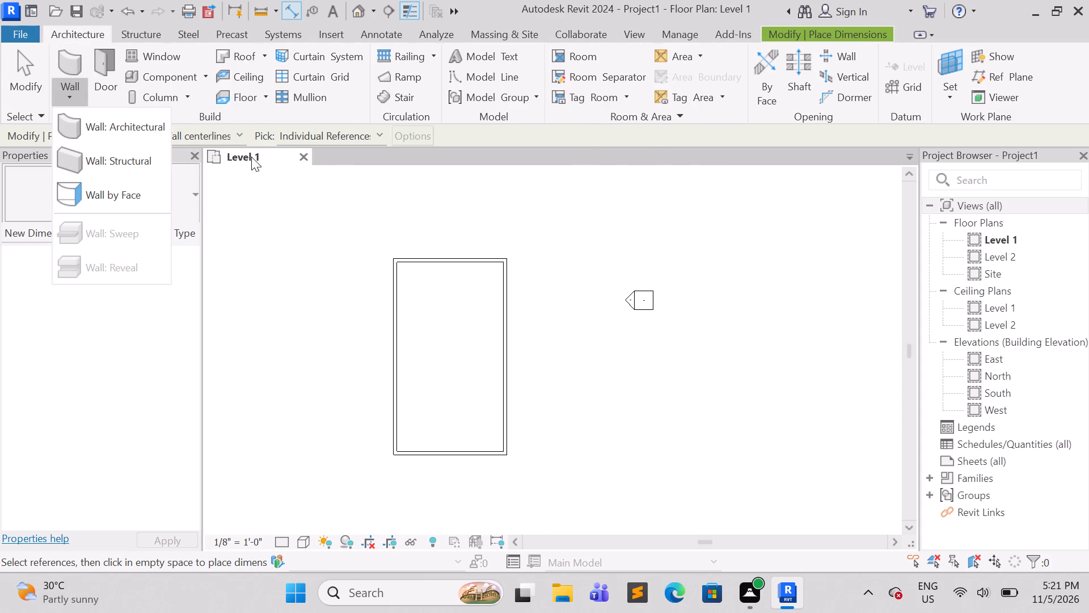
{"action": "left_click", "coordinate": [92, 122]}
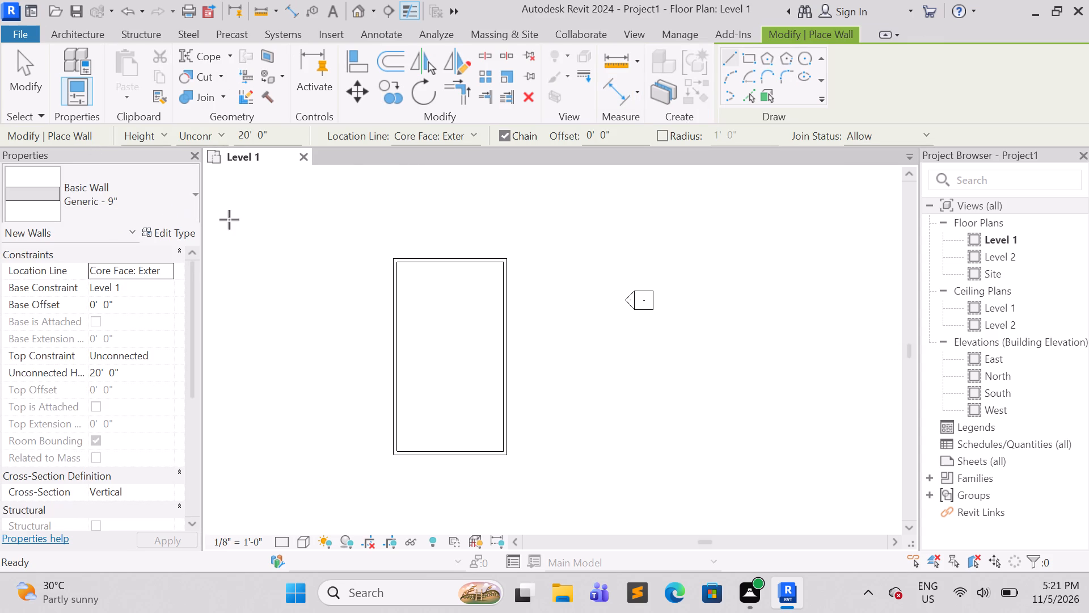
{"action": "left_click", "coordinate": [731, 57]}
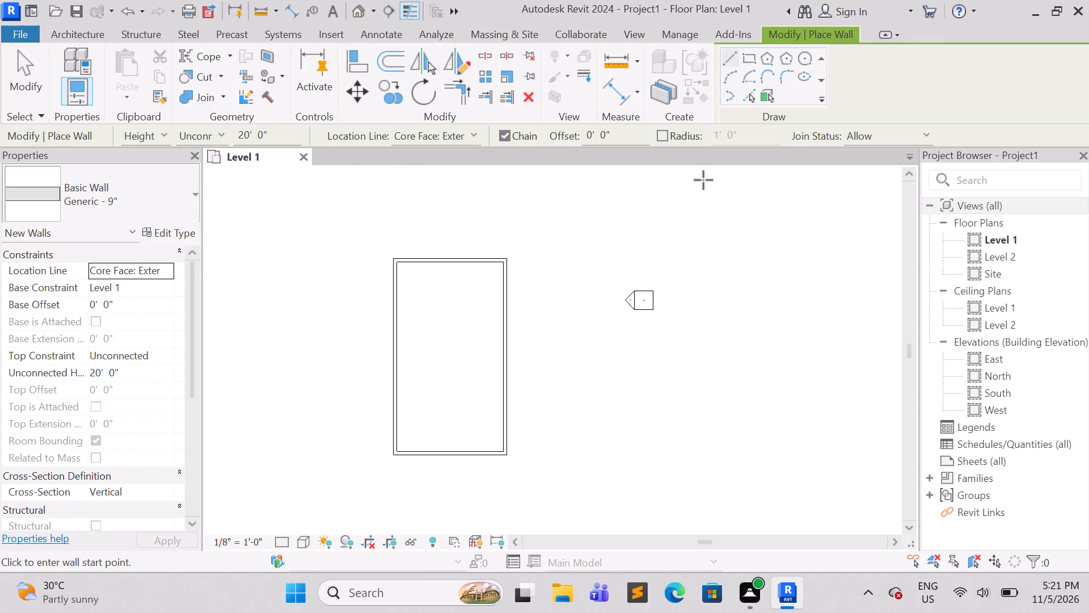
{"action": "left_click", "coordinate": [753, 59]}
{"action": "left_click", "coordinate": [716, 238]}
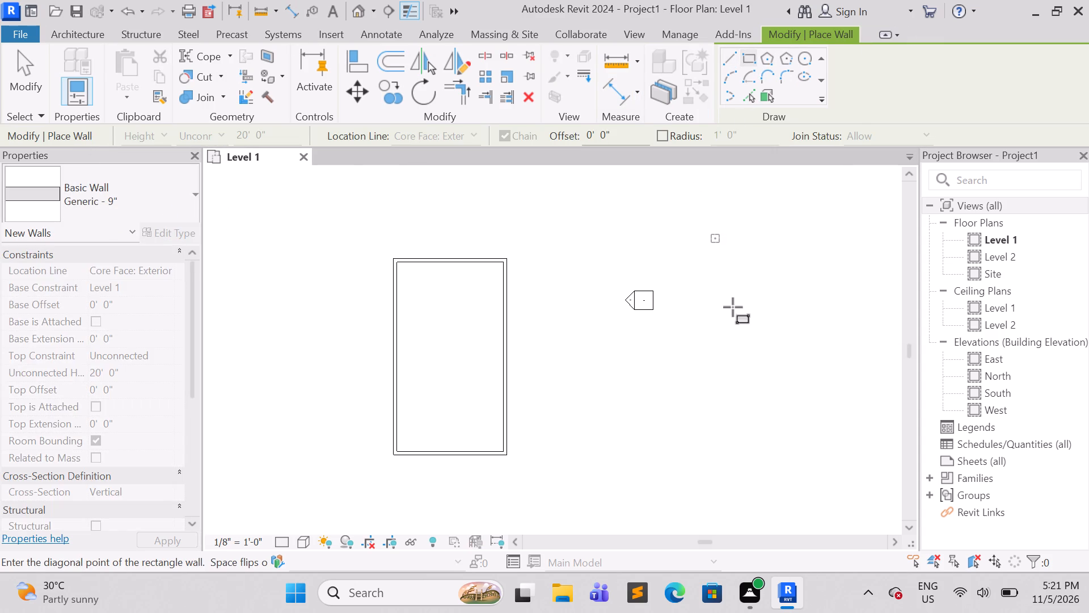
{"action": "left_click", "coordinate": [811, 385]}
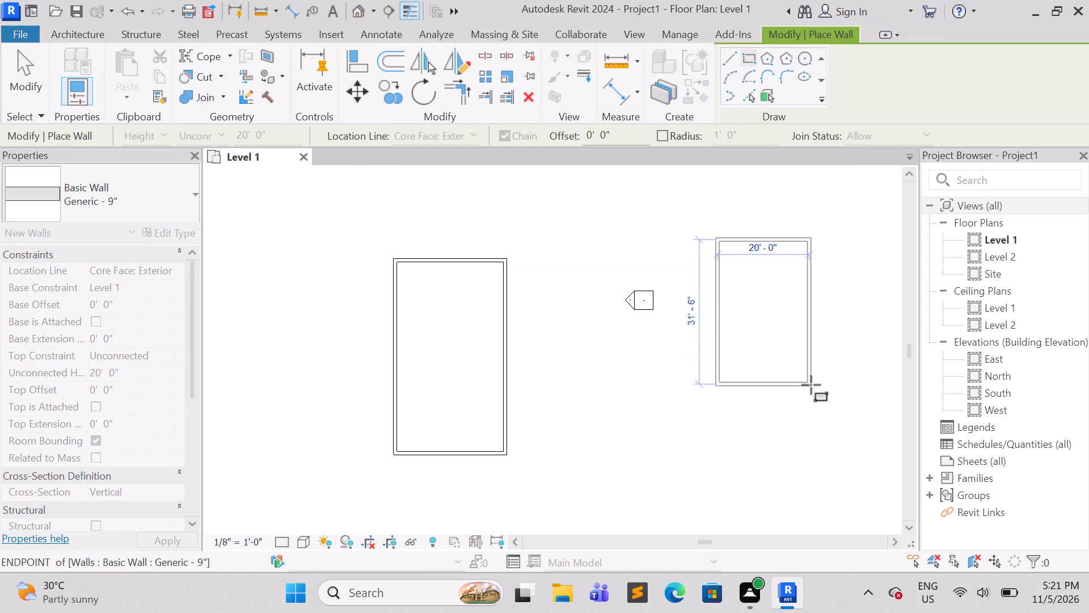
{"action": "right_click", "coordinate": [795, 393]}
{"action": "left_click", "coordinate": [855, 87]}
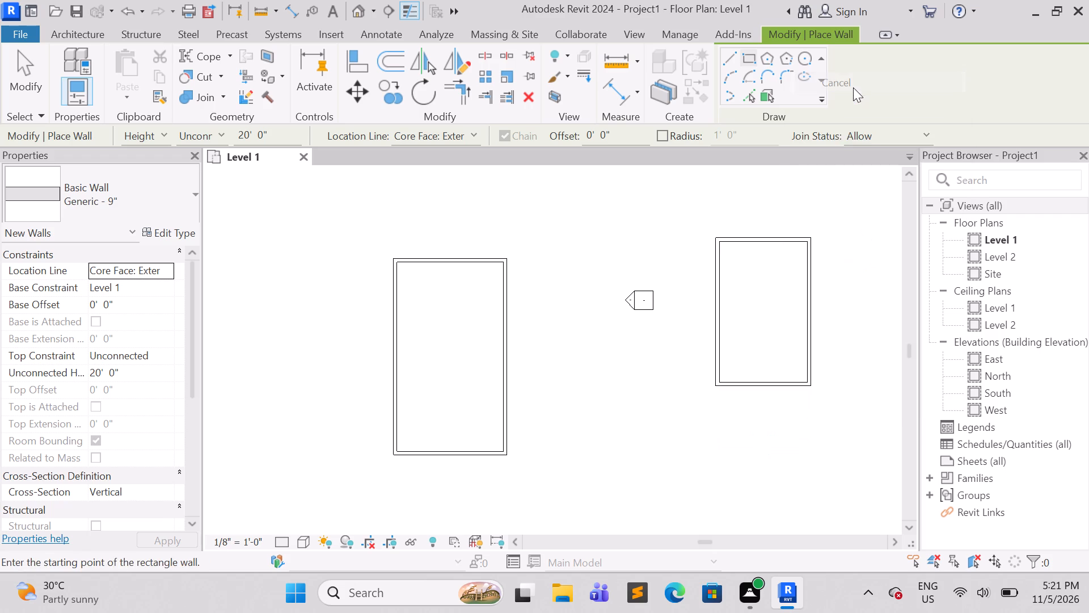
{"action": "right_click", "coordinate": [824, 325]}
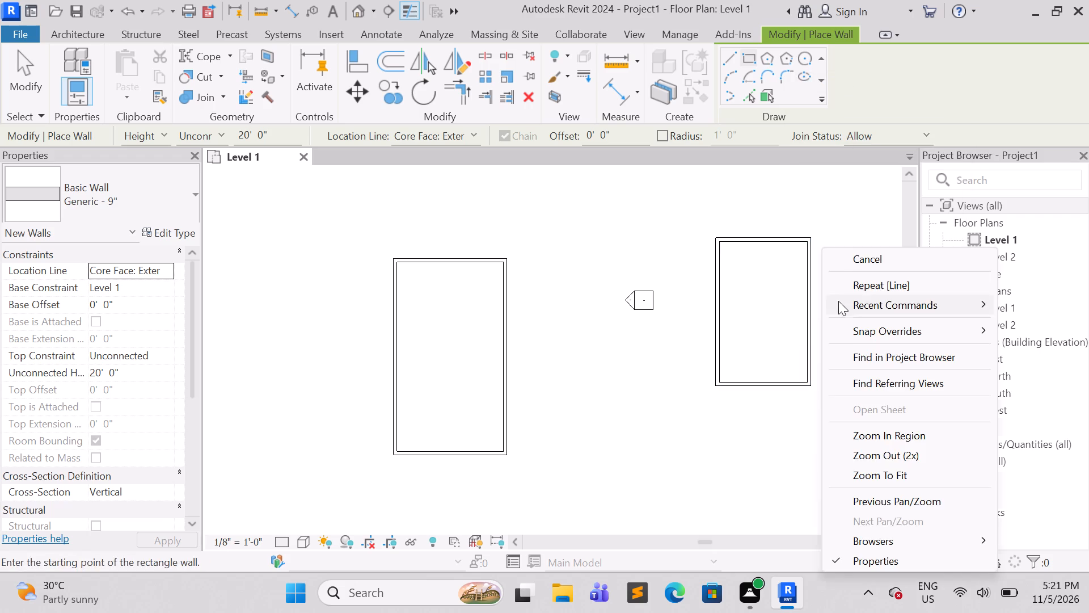
{"action": "left_click", "coordinate": [850, 261]}
Set the distance between the left and right walls of the easternmost rectangle to 23'-3".
{"action": "left_click", "coordinate": [800, 323]}
{"action": "left_click", "coordinate": [810, 322]}
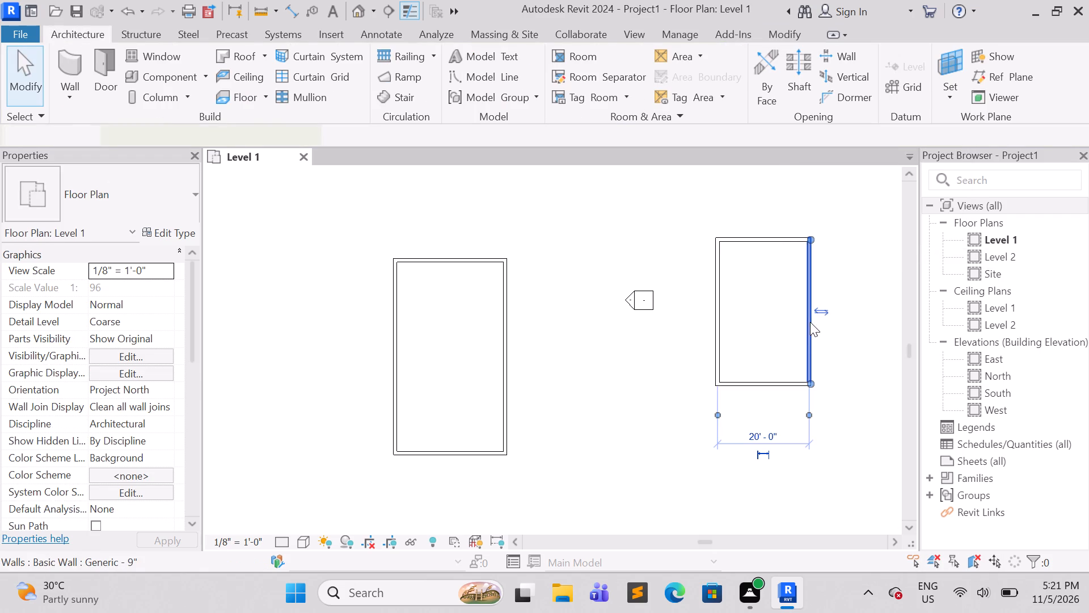
{"action": "left_click", "coordinate": [762, 431]}
{"action": "key", "text": "BackSpace"}
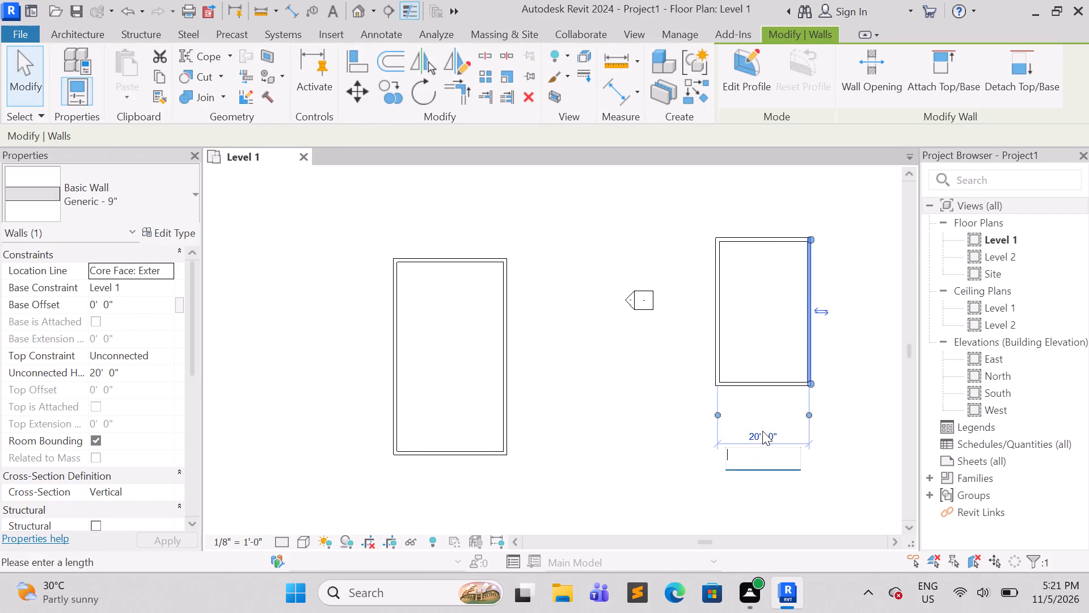
{"action": "type", "text": "23"}
{"action": "key", "text": "apostrophe"}
{"action": "key", "text": "3"}
{"action": "key", "text": "shift+quotedbl"}
{"action": "key", "text": "Return"}
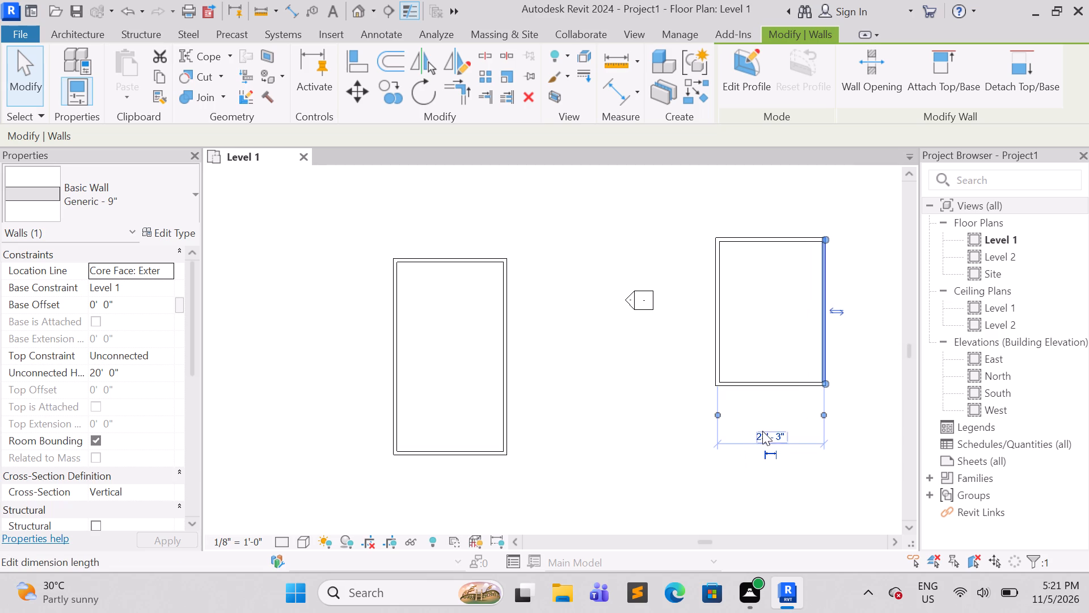
{"action": "key", "text": "Escape"}
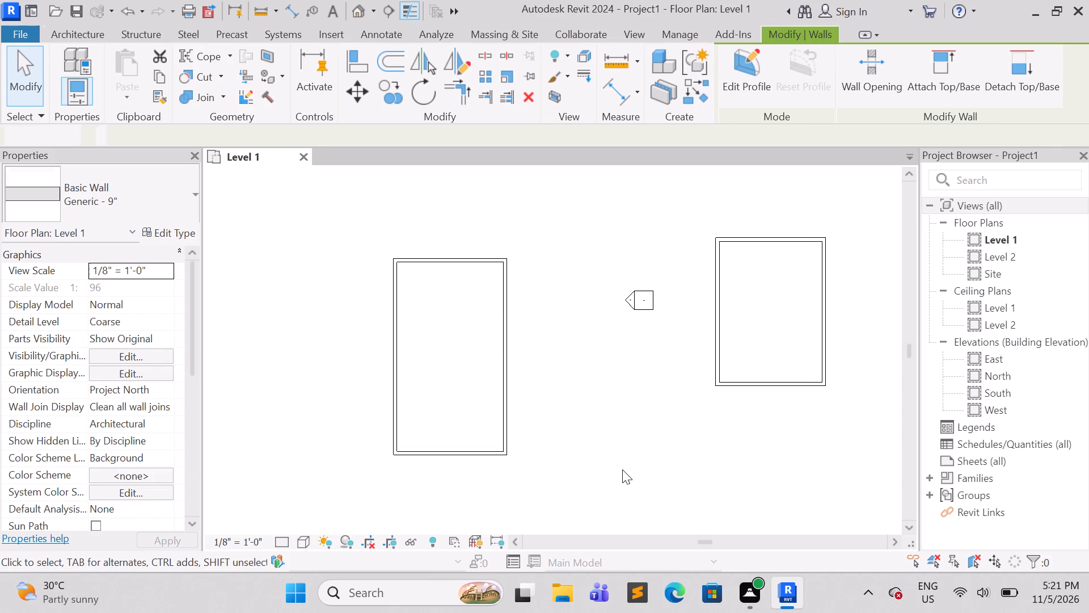
Place an Aligned dimension below the easternmost rectangle, between the outer faces of its left and right walls.
{"action": "left_click", "coordinate": [391, 30]}
{"action": "left_click", "coordinate": [81, 80]}
{"action": "scroll", "coordinate": [727, 381], "scroll_direction": "up", "scroll_amount": 1}
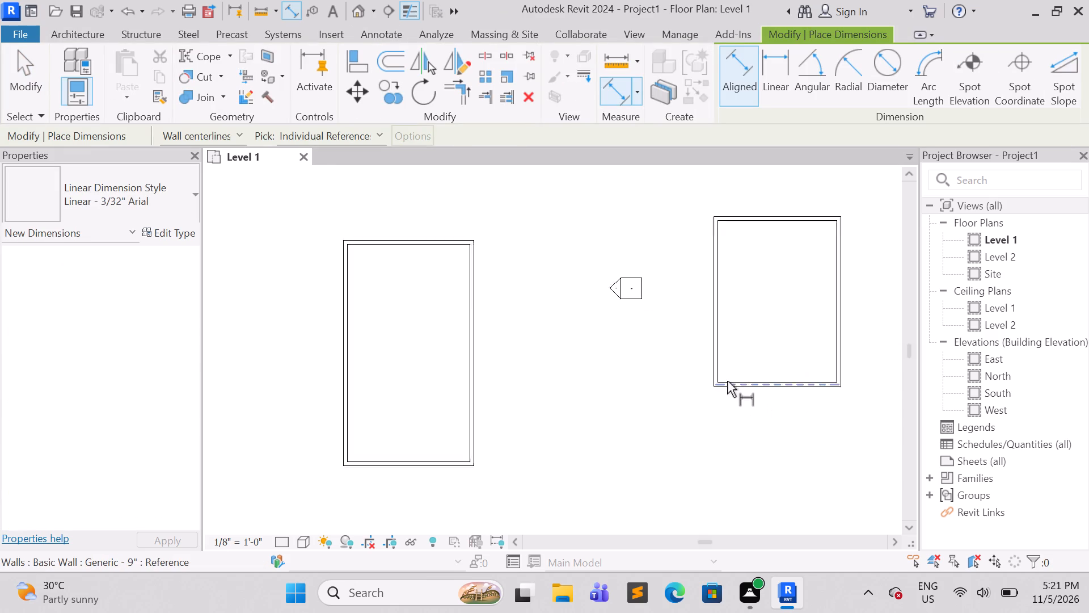
{"action": "scroll", "coordinate": [727, 381], "scroll_direction": "up", "scroll_amount": 3}
{"action": "key", "text": "Tab"}
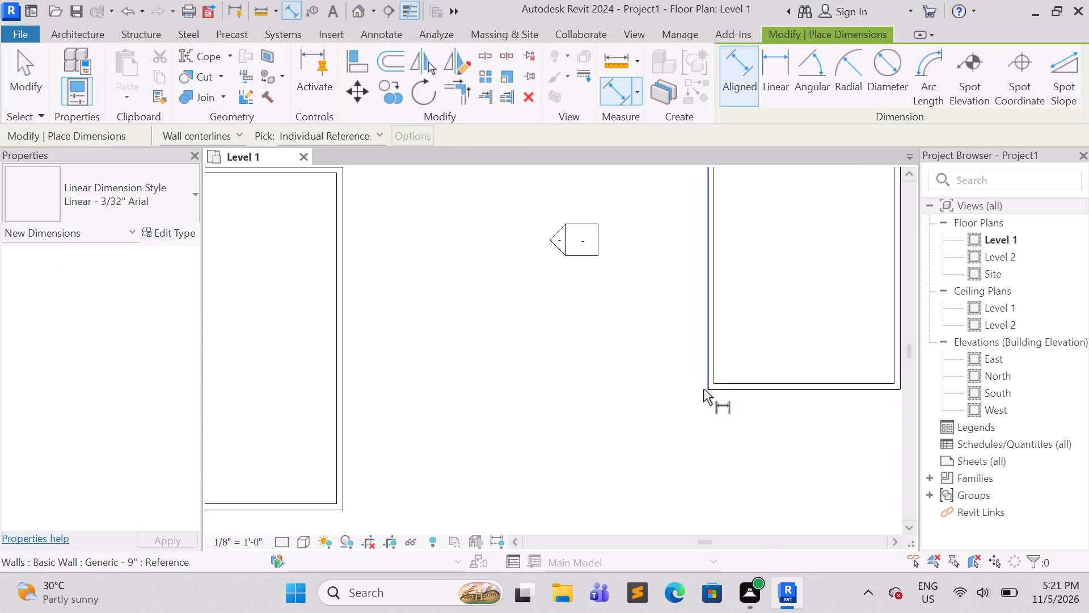
{"action": "left_click", "coordinate": [703, 389]}
{"action": "scroll", "coordinate": [771, 448], "scroll_direction": "down", "scroll_amount": 5}
{"action": "scroll", "coordinate": [837, 440], "scroll_direction": "up", "scroll_amount": 6}
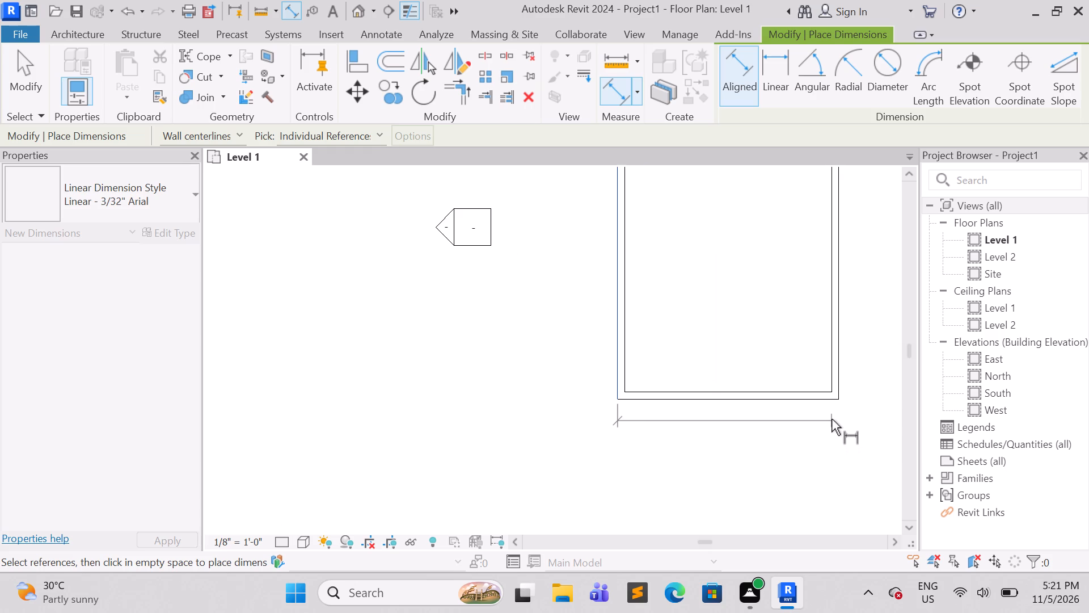
{"action": "key", "text": "Tab"}
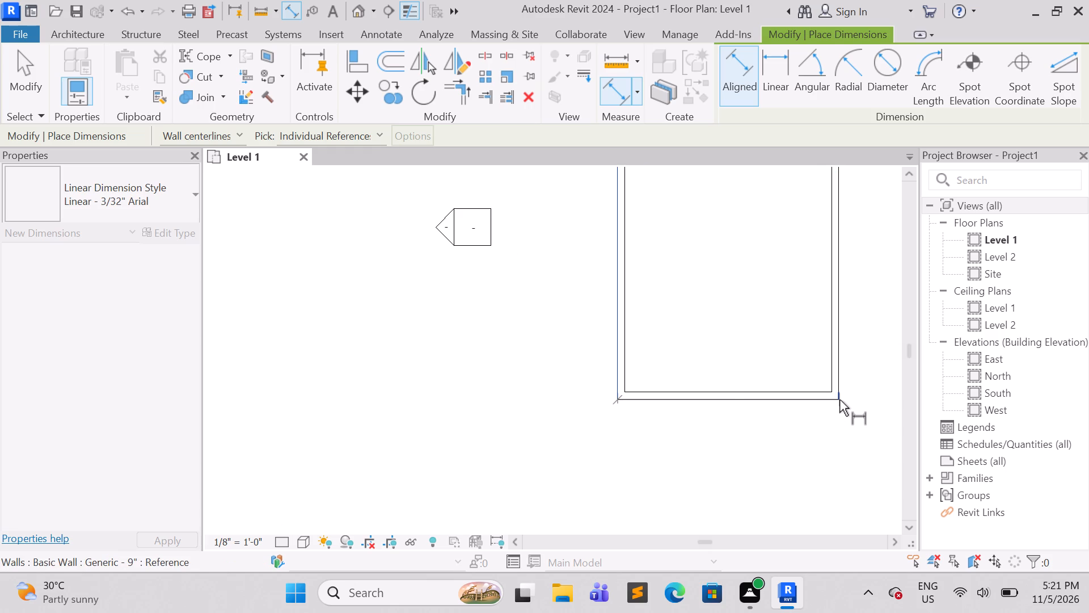
{"action": "left_click", "coordinate": [839, 400]}
{"action": "left_click", "coordinate": [835, 439]}
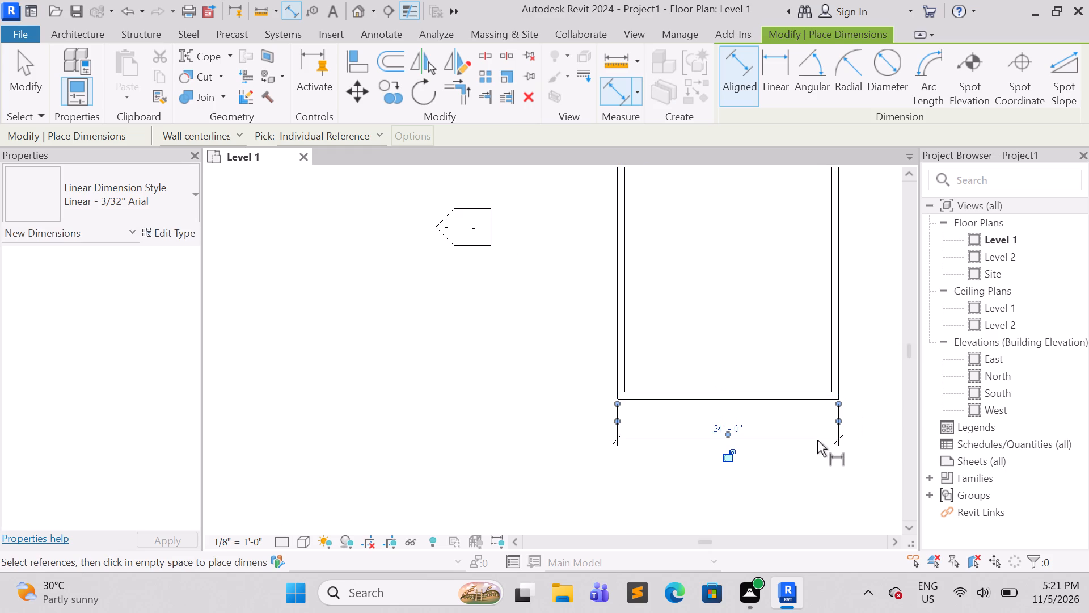
{"action": "scroll", "coordinate": [891, 272], "scroll_direction": "down", "scroll_amount": 3}
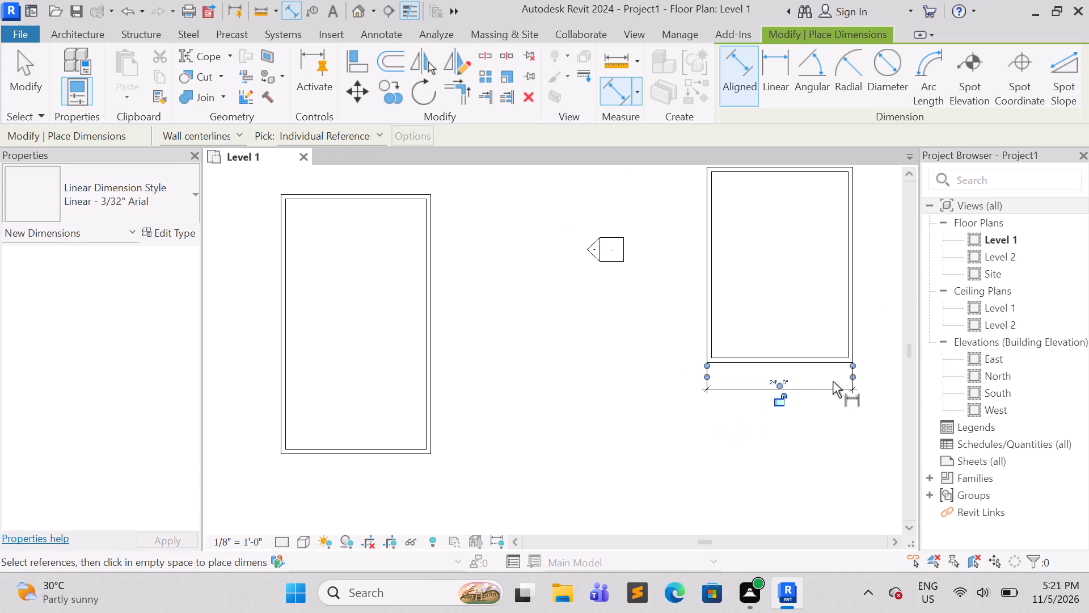
{"action": "key", "text": "Escape"}
{"action": "middle_click_drag", "start_coordinate": [767, 444], "coordinate": [717, 472]}
{"action": "scroll", "coordinate": [697, 453], "scroll_direction": "down", "scroll_amount": 5}
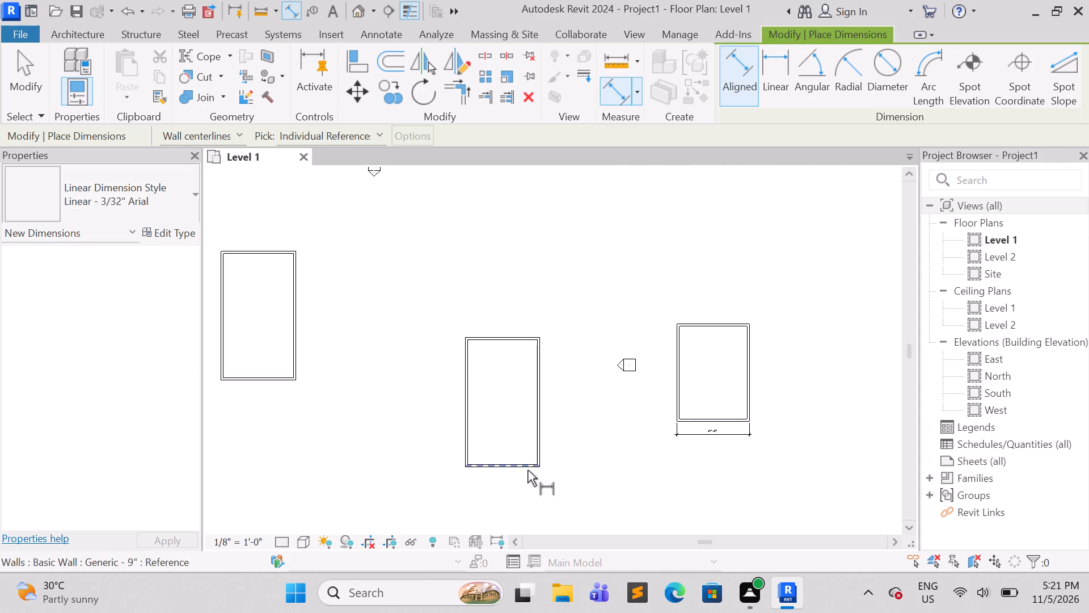
{"action": "left_click", "coordinate": [576, 432]}
{"action": "key", "text": "Escape"}
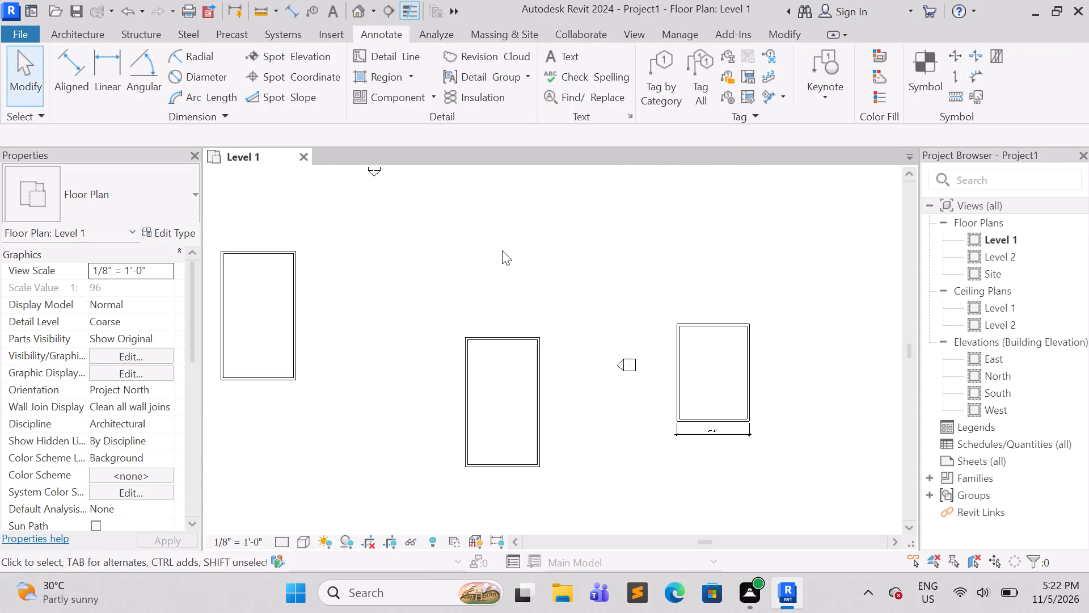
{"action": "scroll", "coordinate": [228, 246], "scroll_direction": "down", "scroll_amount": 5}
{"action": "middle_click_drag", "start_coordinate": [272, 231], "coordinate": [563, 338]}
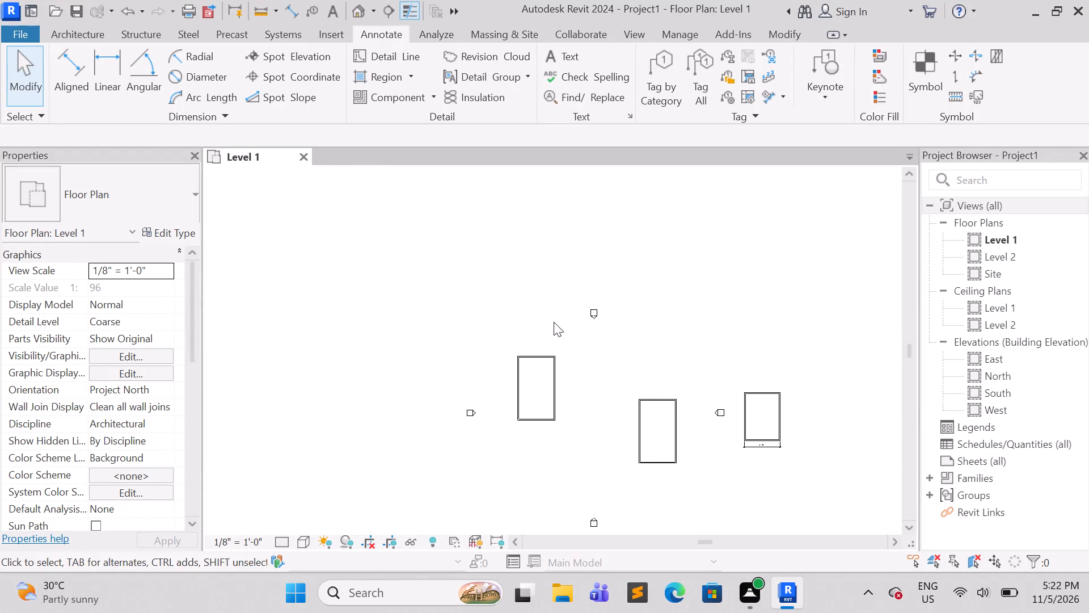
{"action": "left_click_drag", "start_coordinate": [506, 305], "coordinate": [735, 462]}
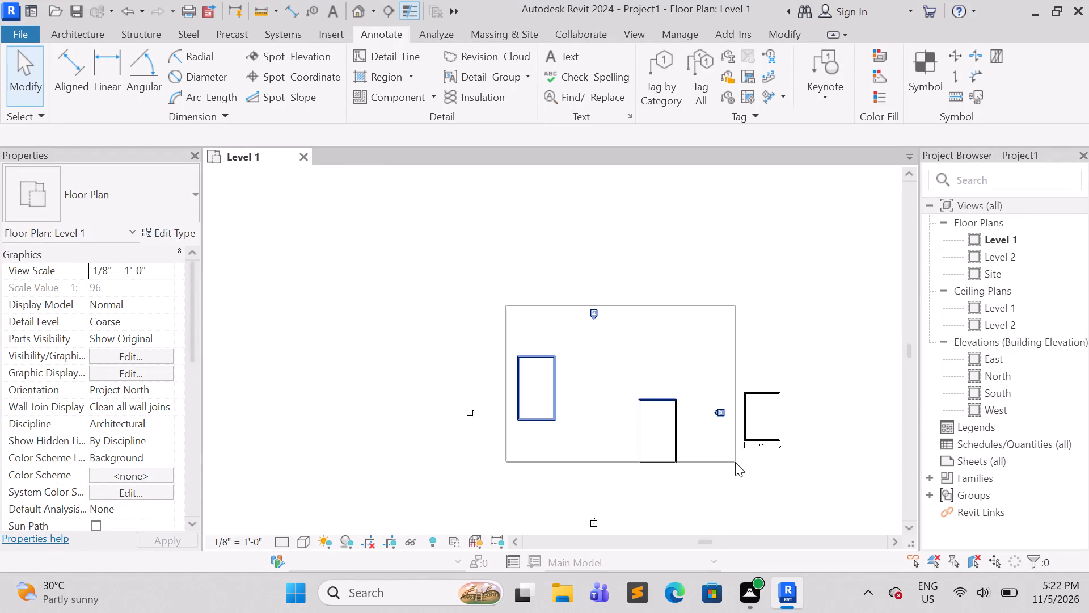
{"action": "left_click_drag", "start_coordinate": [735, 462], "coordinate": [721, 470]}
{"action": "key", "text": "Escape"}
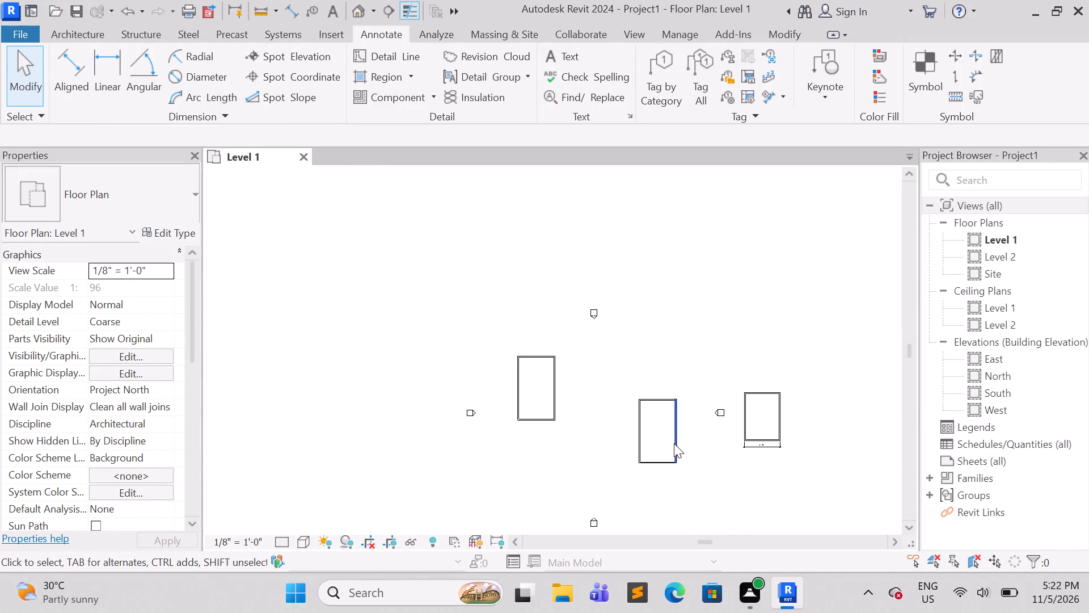
Check the middle rectangle's wall-to-wall width and length by selecting its right wall and its top wall.
{"action": "scroll", "coordinate": [613, 373], "scroll_direction": "up", "scroll_amount": 4}
{"action": "scroll", "coordinate": [627, 320], "scroll_direction": "up", "scroll_amount": 1}
{"action": "middle_click_drag", "start_coordinate": [627, 320], "coordinate": [396, 159]}
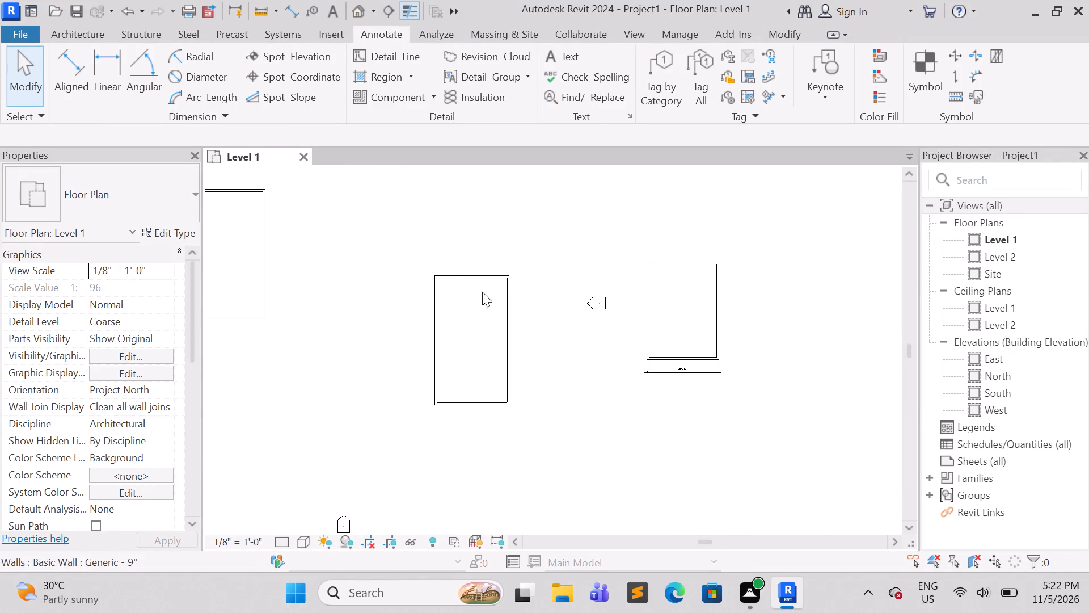
{"action": "left_click", "coordinate": [504, 297]}
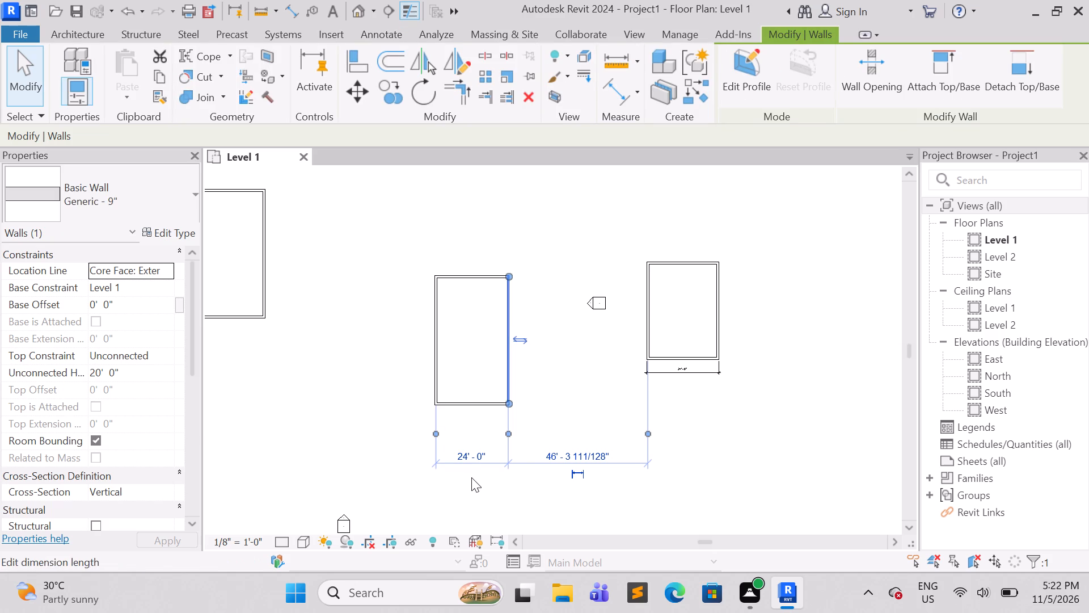
{"action": "left_click", "coordinate": [462, 281]}
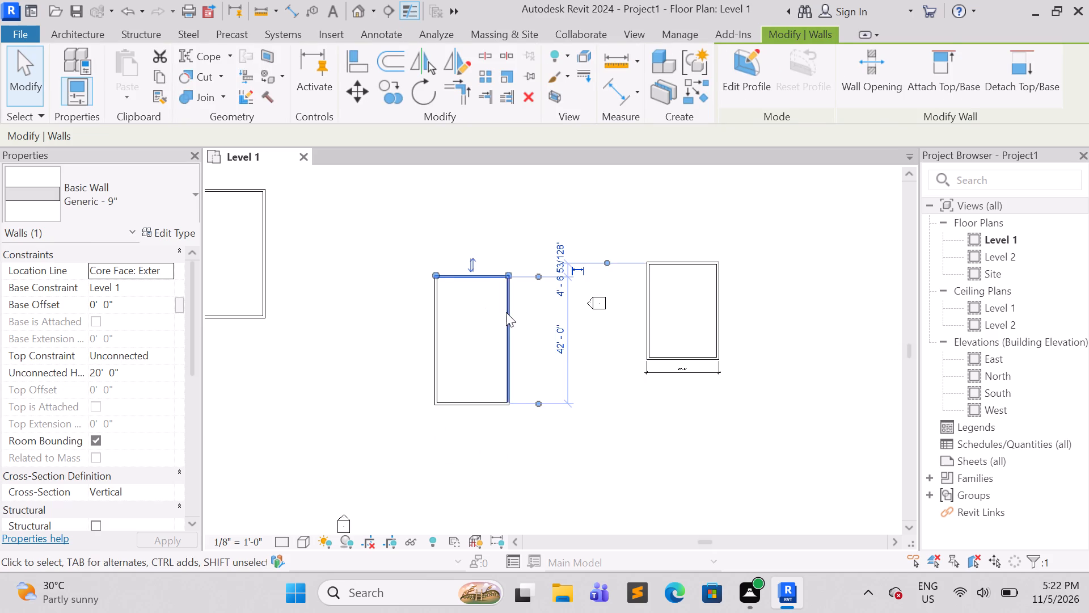
{"action": "key", "text": "Escape"}
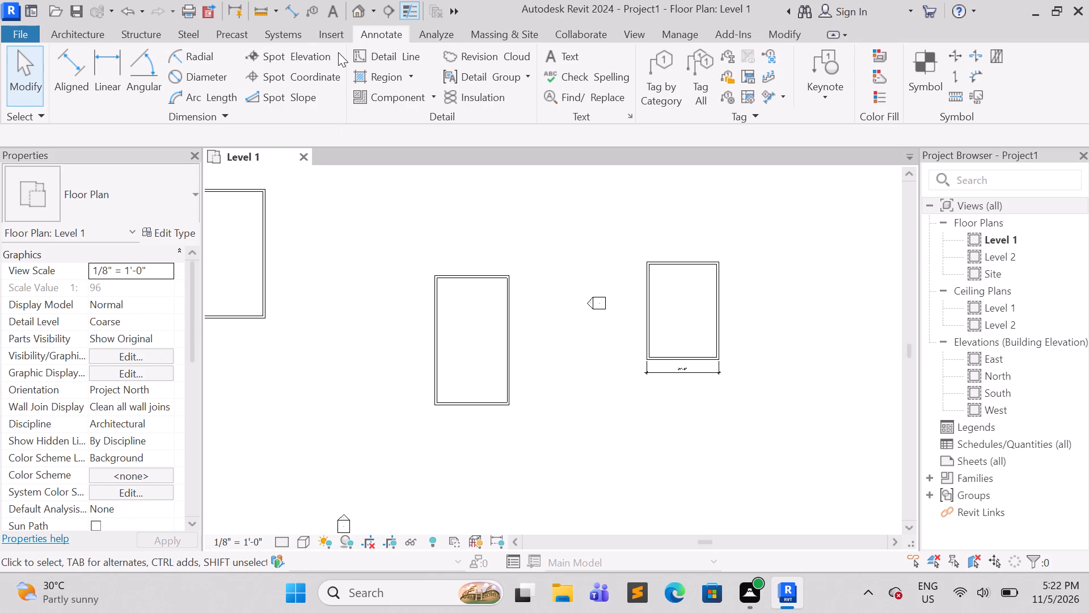
Check the middle rectangle's overall width between the outer faces of its side walls with an Aligned dimension, without placing it.
{"action": "left_click", "coordinate": [78, 66]}
{"action": "scroll", "coordinate": [450, 357], "scroll_direction": "up", "scroll_amount": 6}
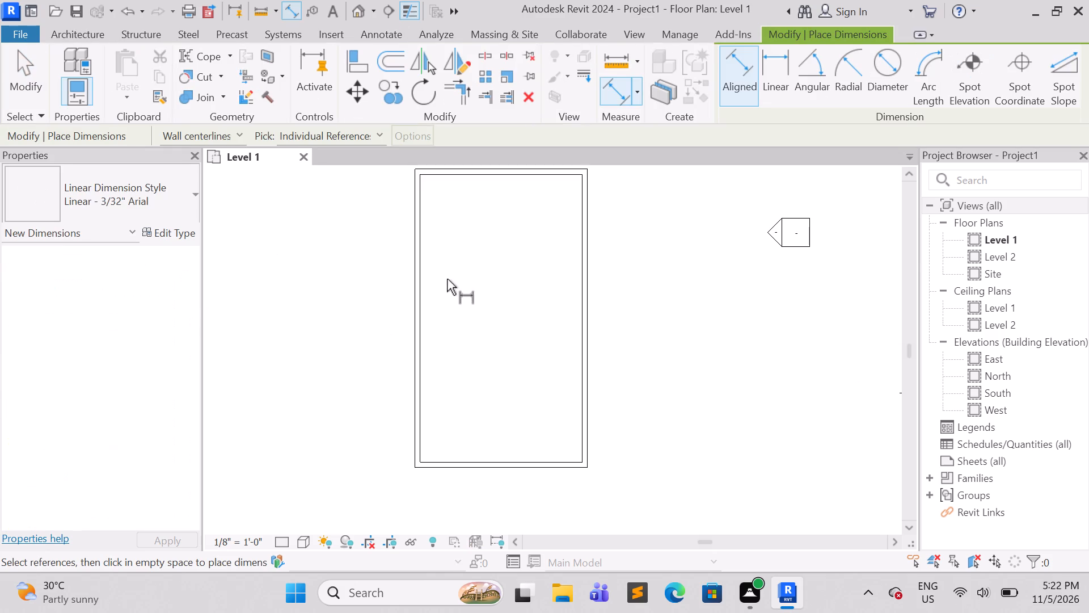
{"action": "key", "text": "Escape"}
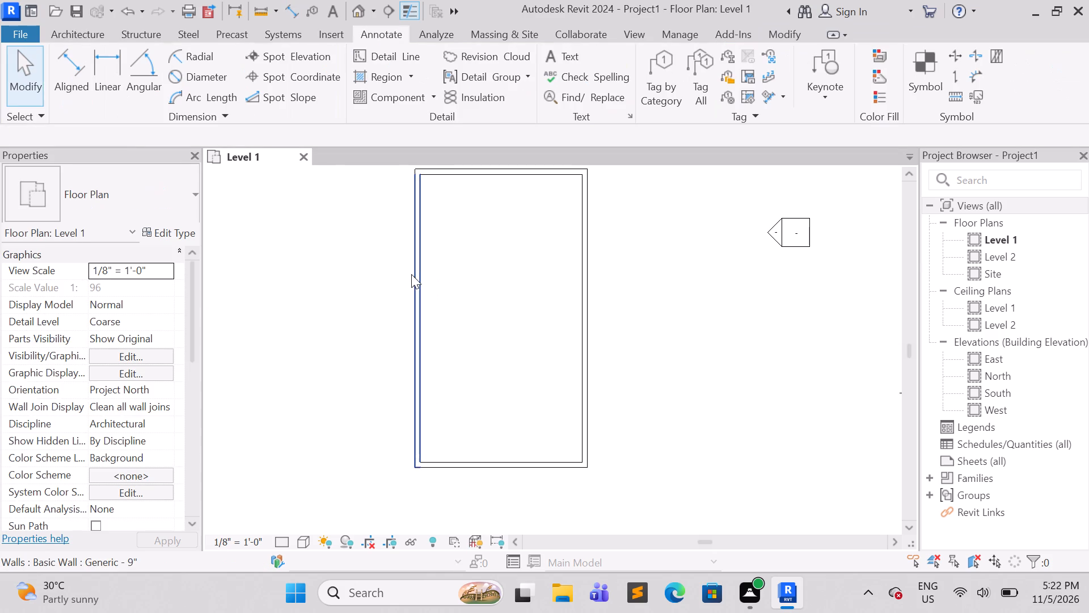
{"action": "left_click", "coordinate": [71, 62]}
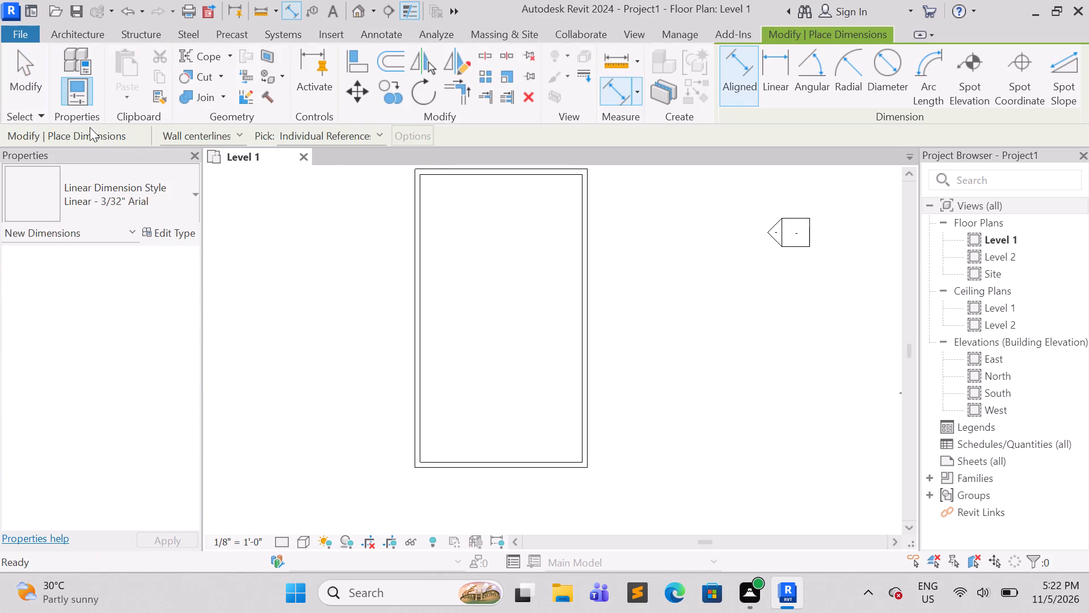
{"action": "key", "text": "Tab"}
{"action": "left_click", "coordinate": [410, 251]}
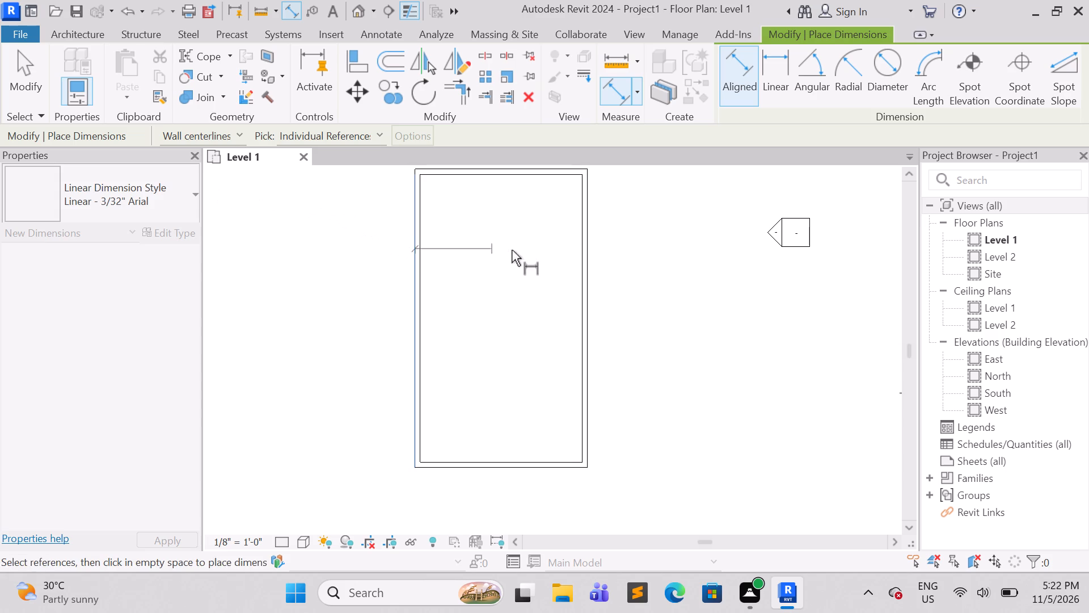
{"action": "key", "text": "Tab"}
{"action": "left_click", "coordinate": [588, 243]}
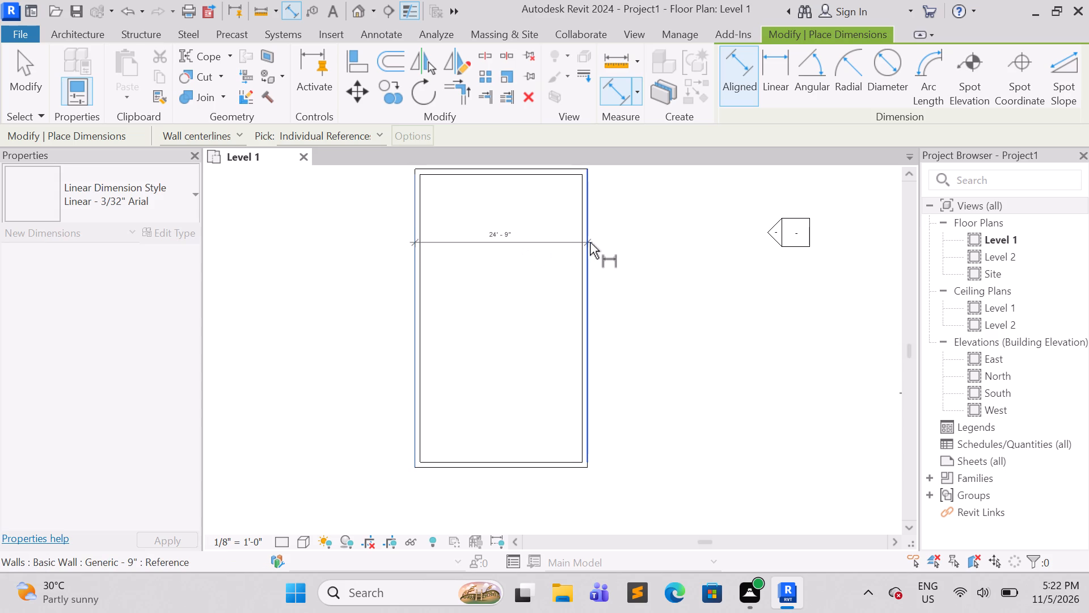
{"action": "key", "text": "Escape"}
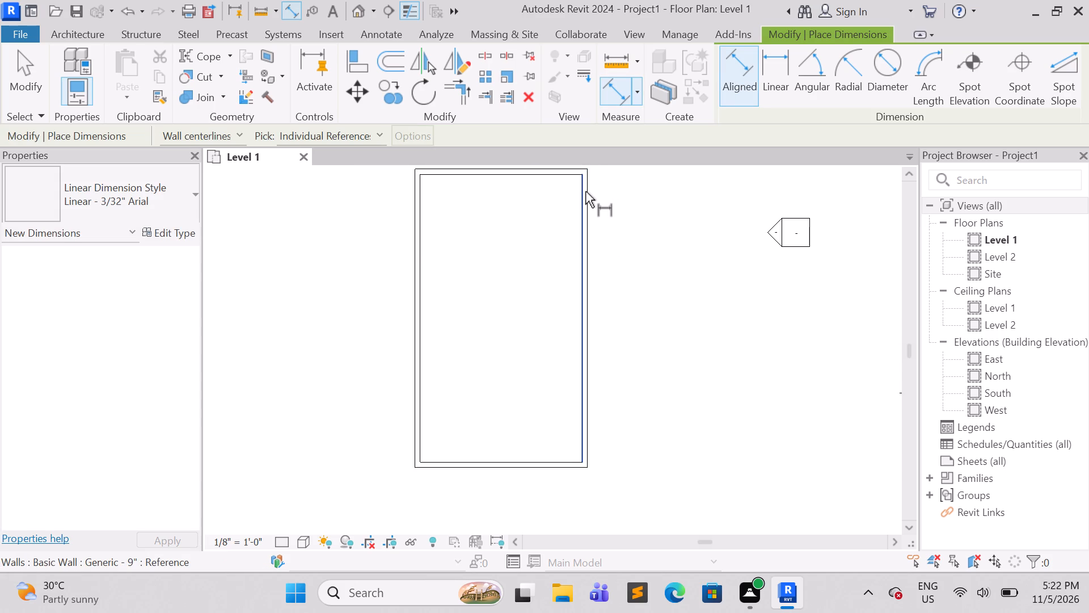
Check the middle rectangle's overall length between the outer faces of its top and bottom walls with an Aligned dimension, without placing it.
{"action": "key", "text": "Tab"}
{"action": "key", "text": "Tab"}
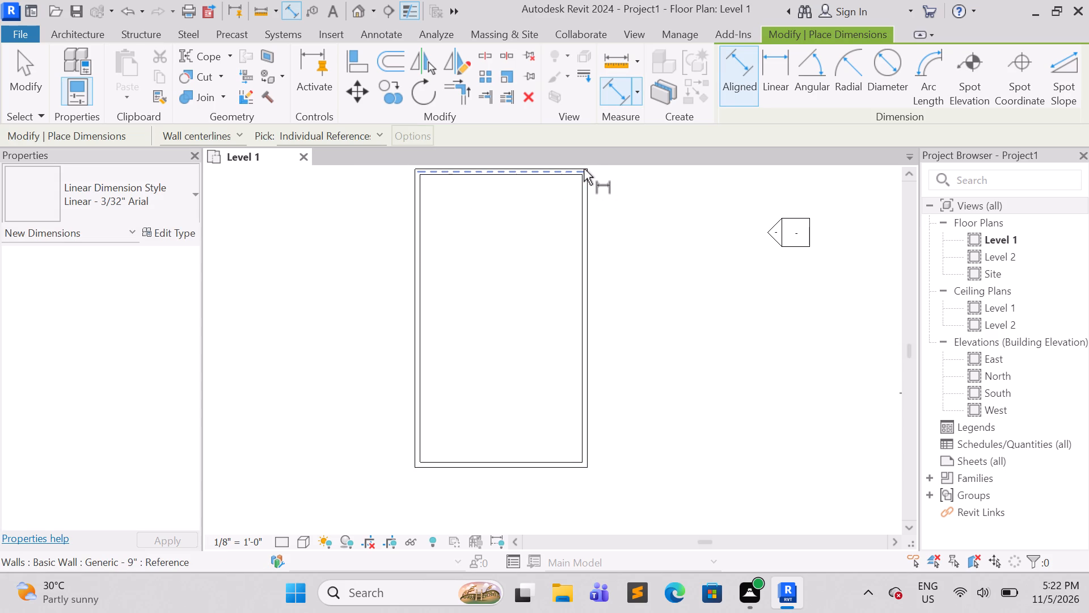
{"action": "scroll", "coordinate": [584, 169], "scroll_direction": "up", "scroll_amount": 3}
{"action": "middle_click_drag", "start_coordinate": [575, 199], "coordinate": [561, 257]}
{"action": "key", "text": "Tab"}
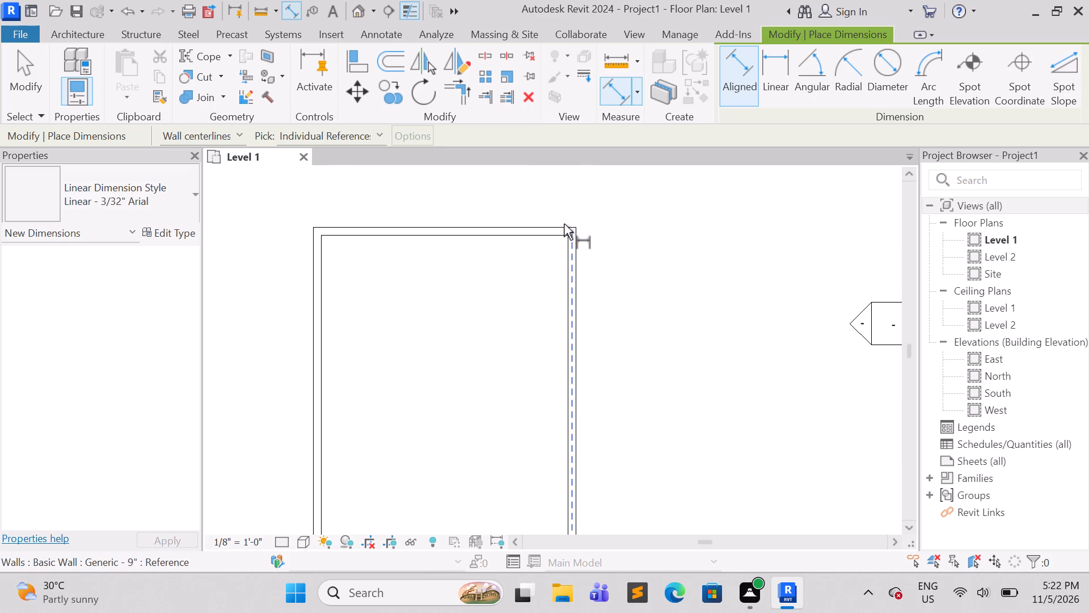
{"action": "key", "text": "Tab"}
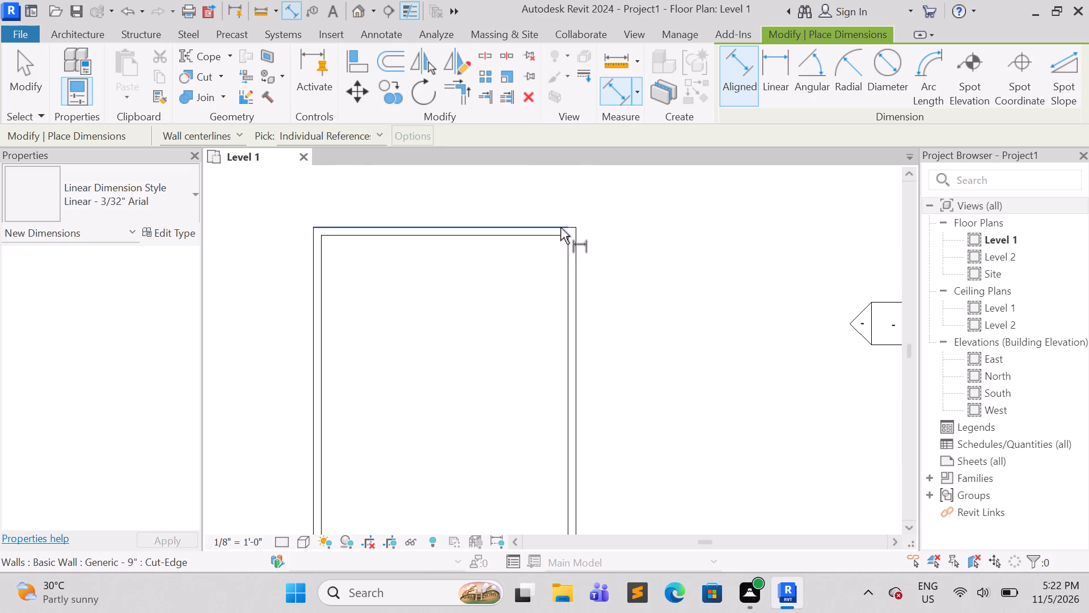
{"action": "left_click", "coordinate": [560, 228]}
{"action": "scroll", "coordinate": [527, 424], "scroll_direction": "down", "scroll_amount": 4}
{"action": "middle_click_drag", "start_coordinate": [527, 424], "coordinate": [543, 262]}
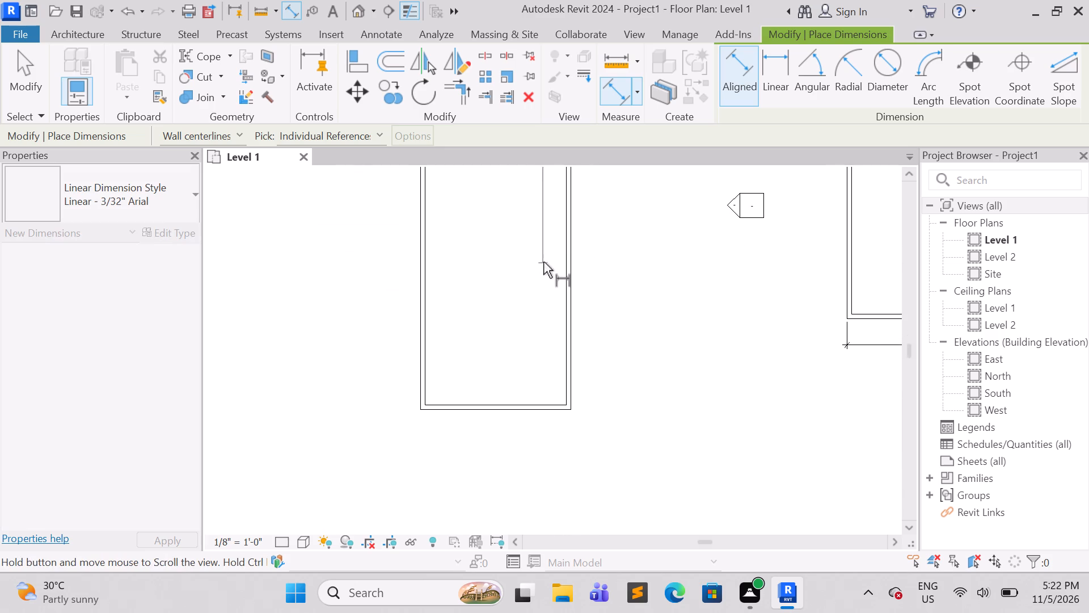
{"action": "middle_click_drag", "start_coordinate": [543, 262], "coordinate": [543, 263]}
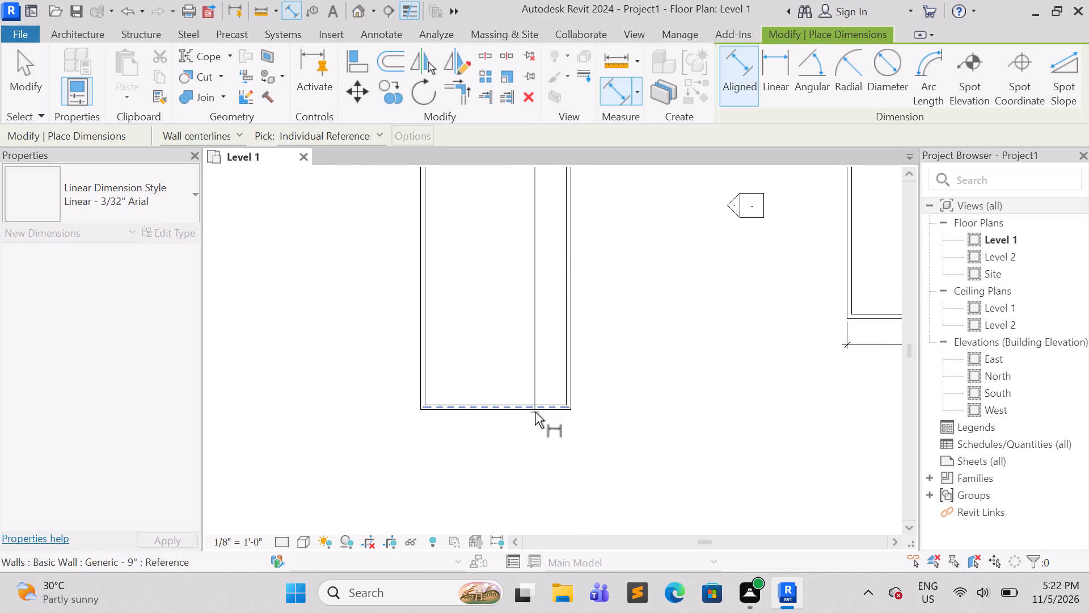
{"action": "key", "text": "Tab"}
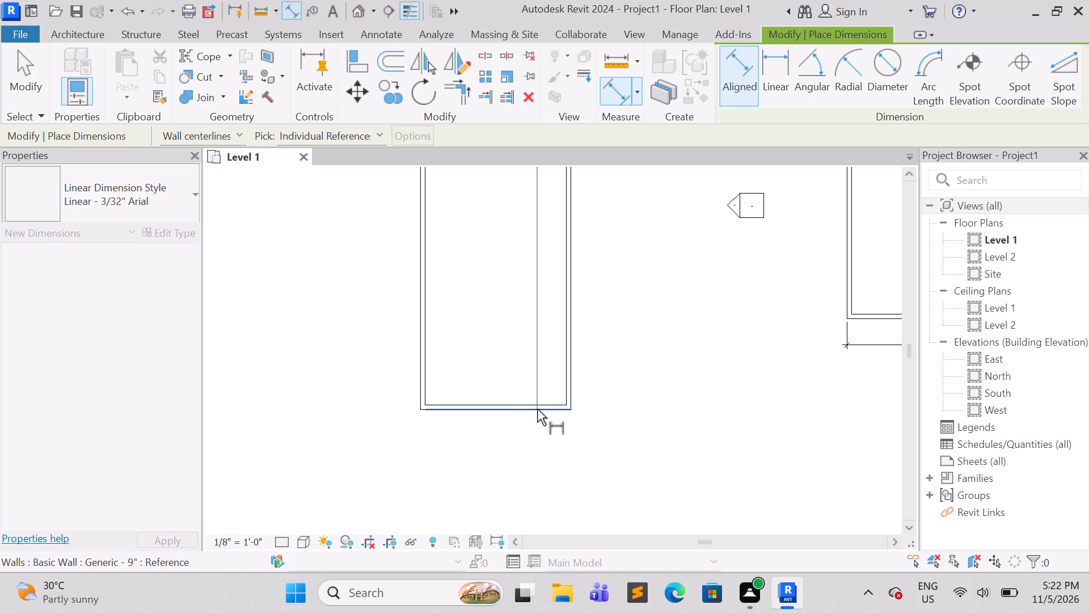
{"action": "left_click", "coordinate": [537, 409]}
{"action": "scroll", "coordinate": [537, 409], "scroll_direction": "down", "scroll_amount": 2}
{"action": "middle_click_drag", "start_coordinate": [541, 414], "coordinate": [554, 451]}
{"action": "key", "text": "Escape"}
{"action": "left_click", "coordinate": [532, 234]}
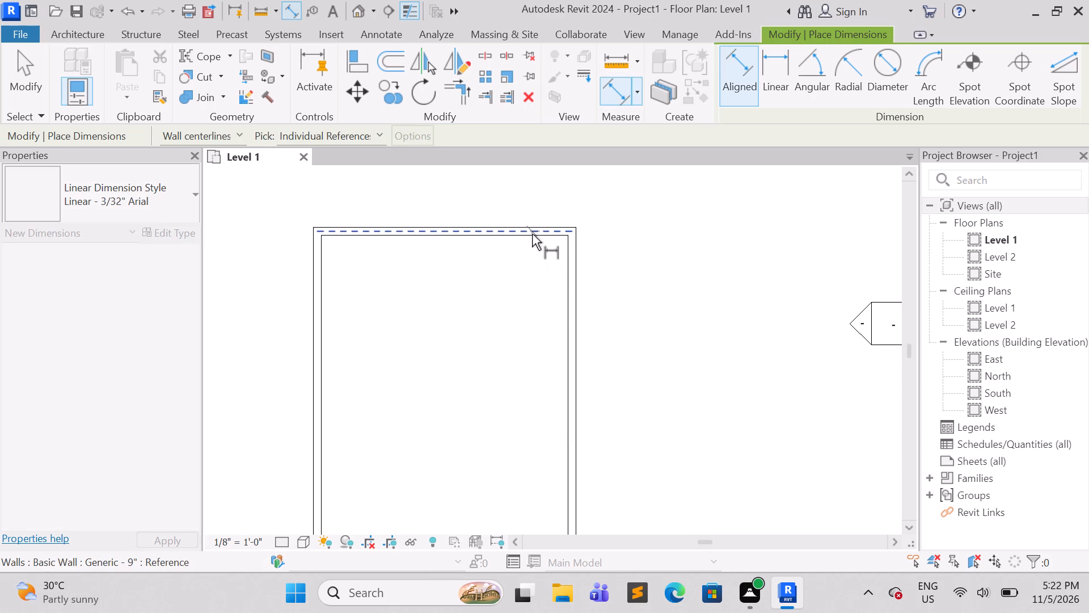
{"action": "key", "text": "Escape"}
{"action": "key", "text": "Escape"}
Select the middle rectangle's top wall to check its distance to the bottom wall.
{"action": "scroll", "coordinate": [532, 234], "scroll_direction": "down", "scroll_amount": 3}
{"action": "left_click", "coordinate": [532, 233]}
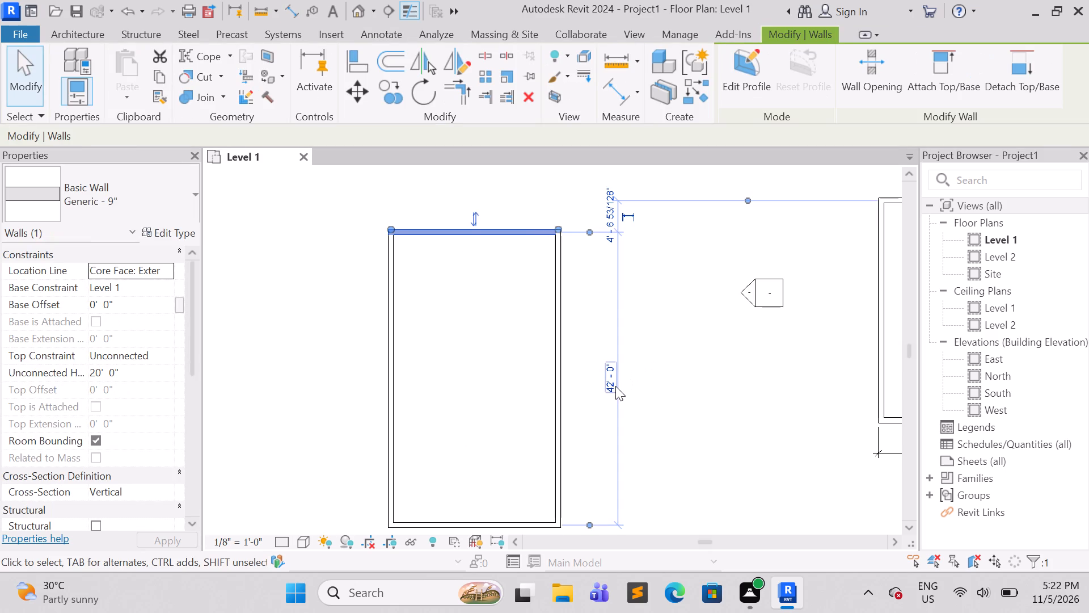
{"action": "key", "text": "Escape"}
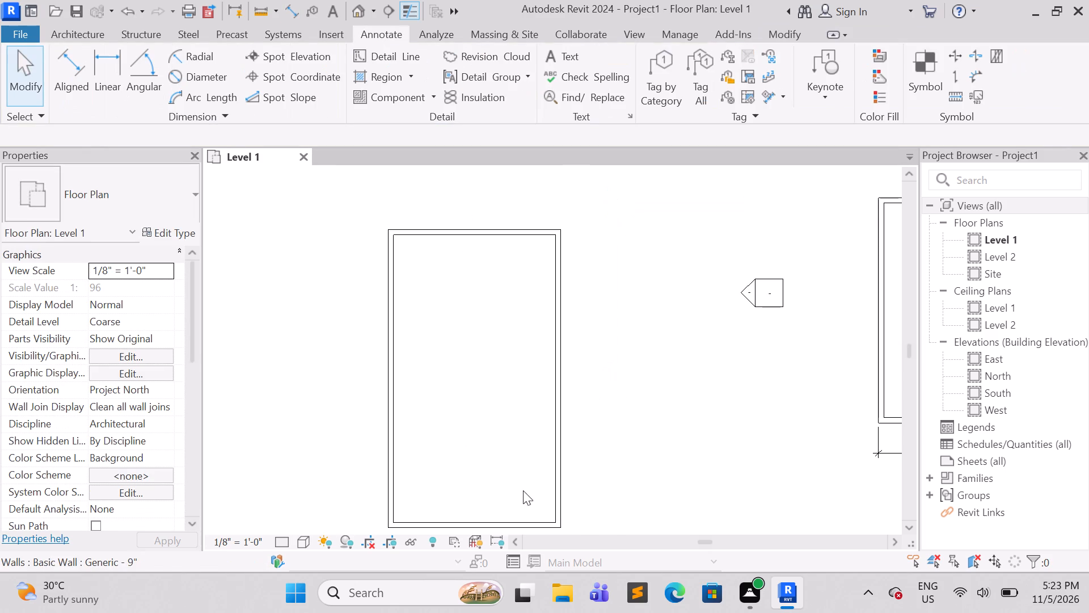
Set the distance between the rightmost rectangle's bottom and top walls to 41'3" by repositioning its bottom wall.
{"action": "scroll", "coordinate": [649, 420], "scroll_direction": "down", "scroll_amount": 2}
{"action": "middle_click_drag", "start_coordinate": [628, 414], "coordinate": [617, 353]}
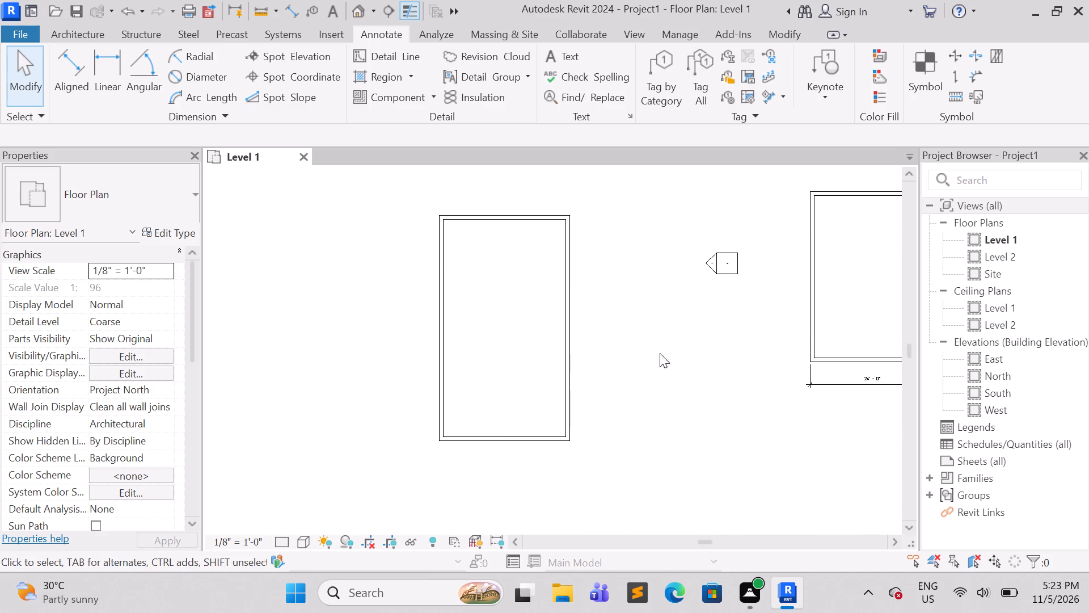
{"action": "middle_click_drag", "start_coordinate": [765, 342], "coordinate": [385, 401]}
{"action": "scroll", "coordinate": [375, 403], "scroll_direction": "down", "scroll_amount": 1}
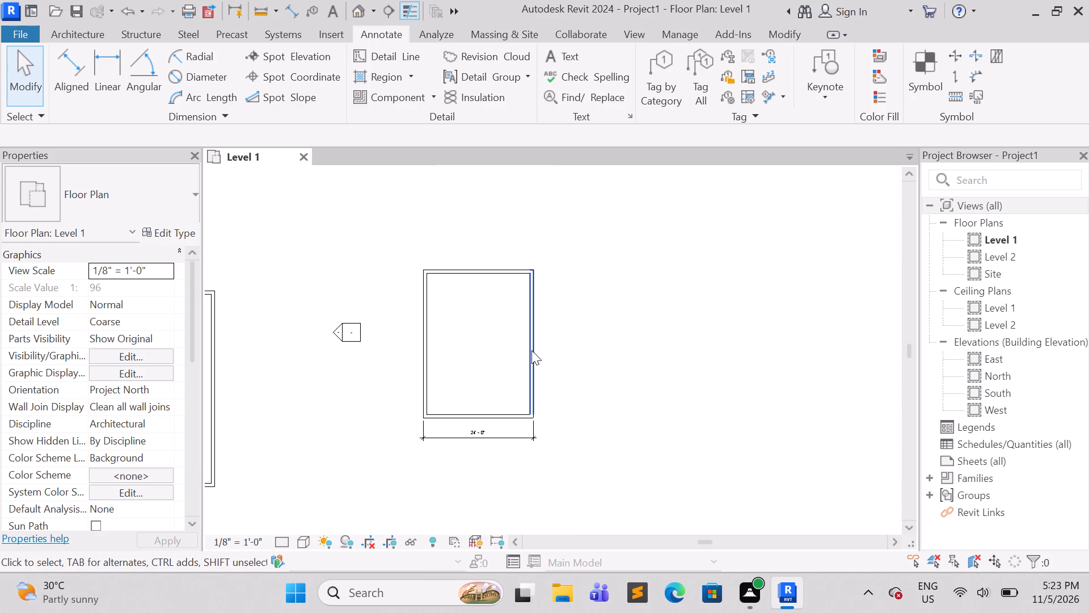
{"action": "left_click", "coordinate": [495, 412]}
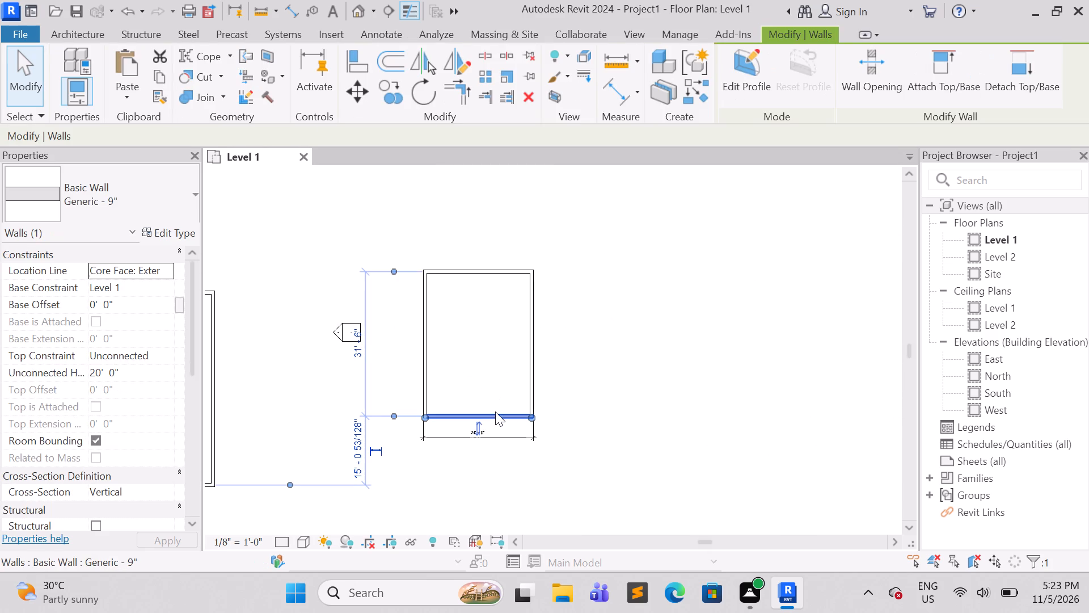
{"action": "left_click", "coordinate": [360, 349]}
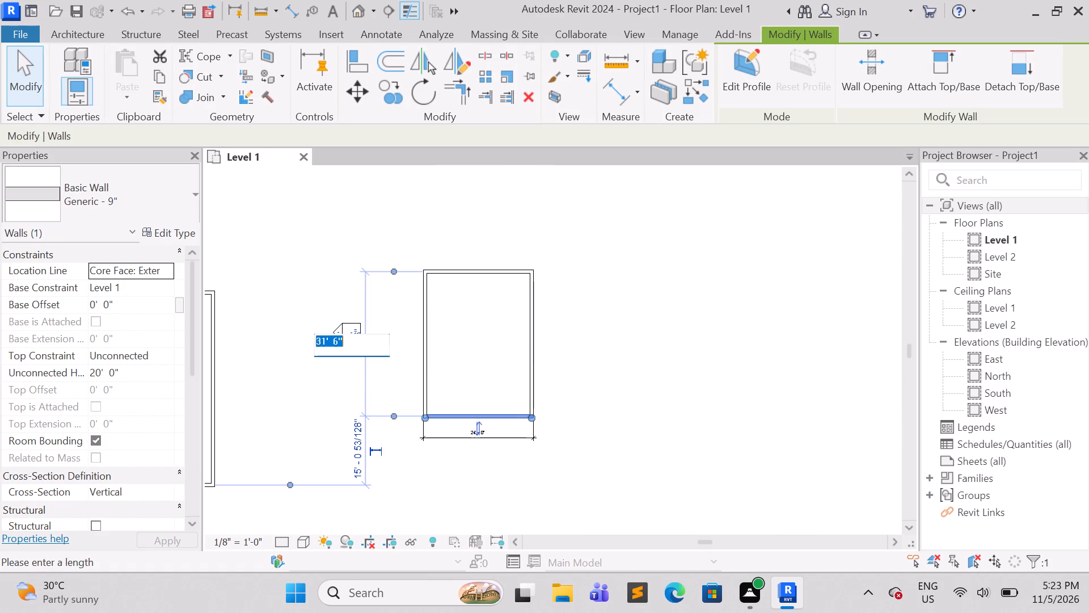
{"action": "key", "text": "BackSpace"}
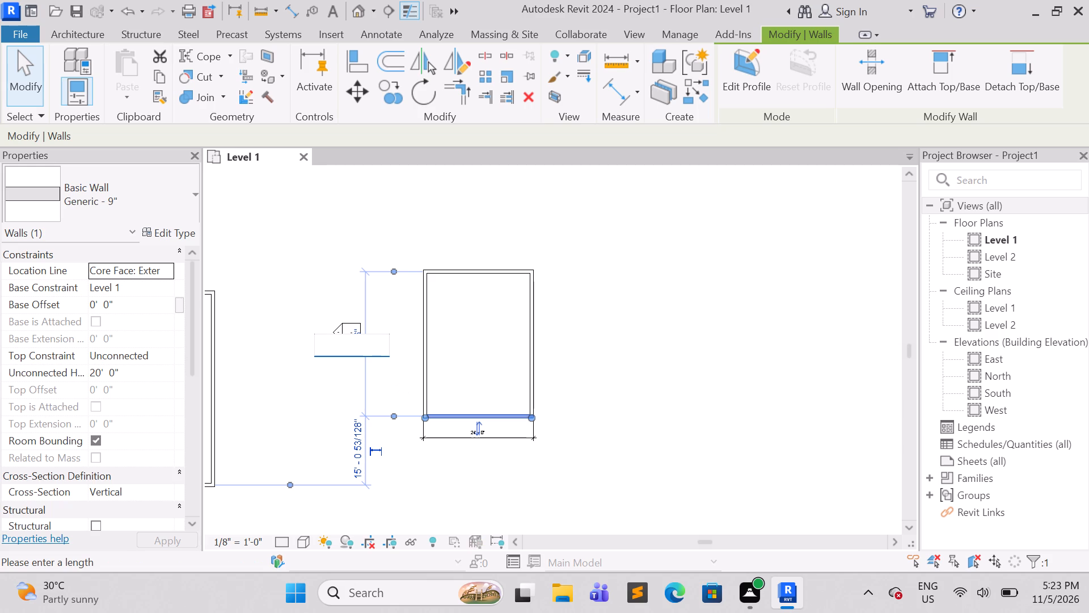
{"action": "type", "text": "41"}
{"action": "type", "text": "'3\""}
{"action": "key", "text": "Return"}
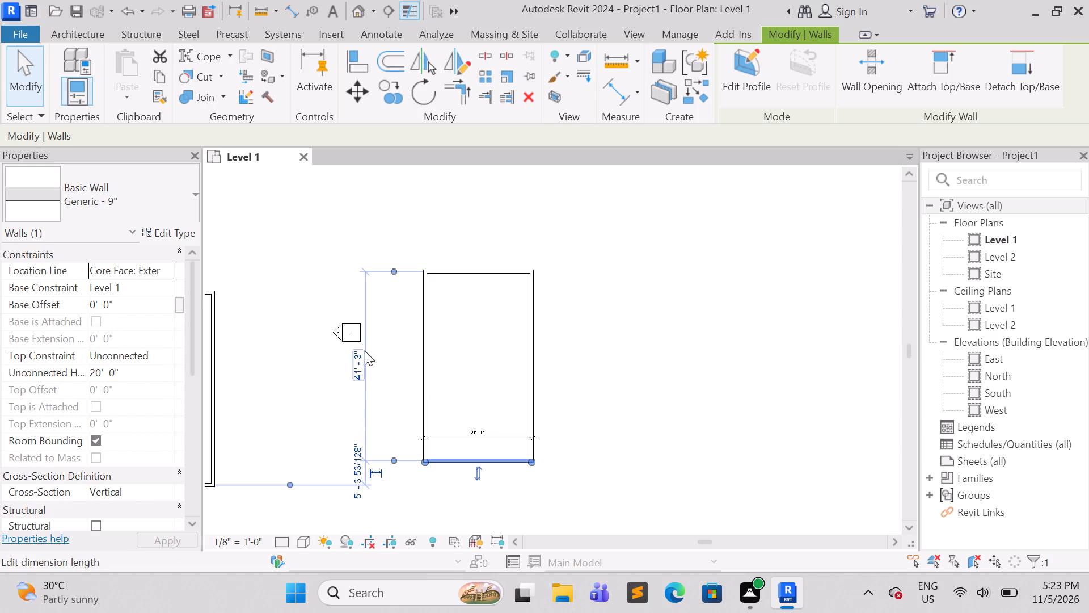
{"action": "left_click", "coordinate": [782, 350]}
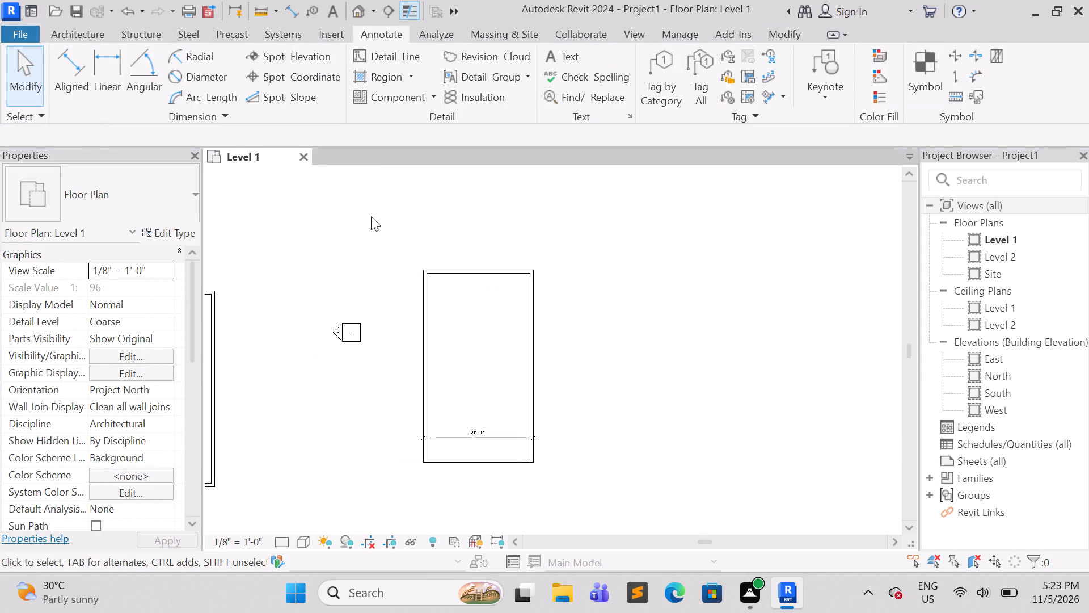
Delete the 24'-0" width dimension from the rightmost rectangle.
{"action": "left_click", "coordinate": [497, 443]}
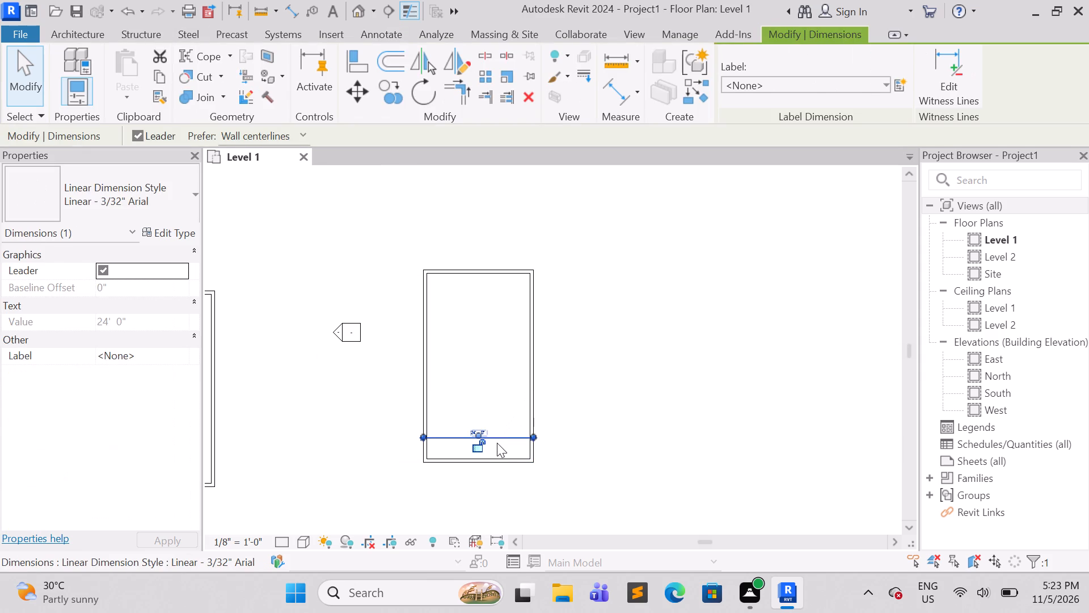
{"action": "key", "text": "Delete"}
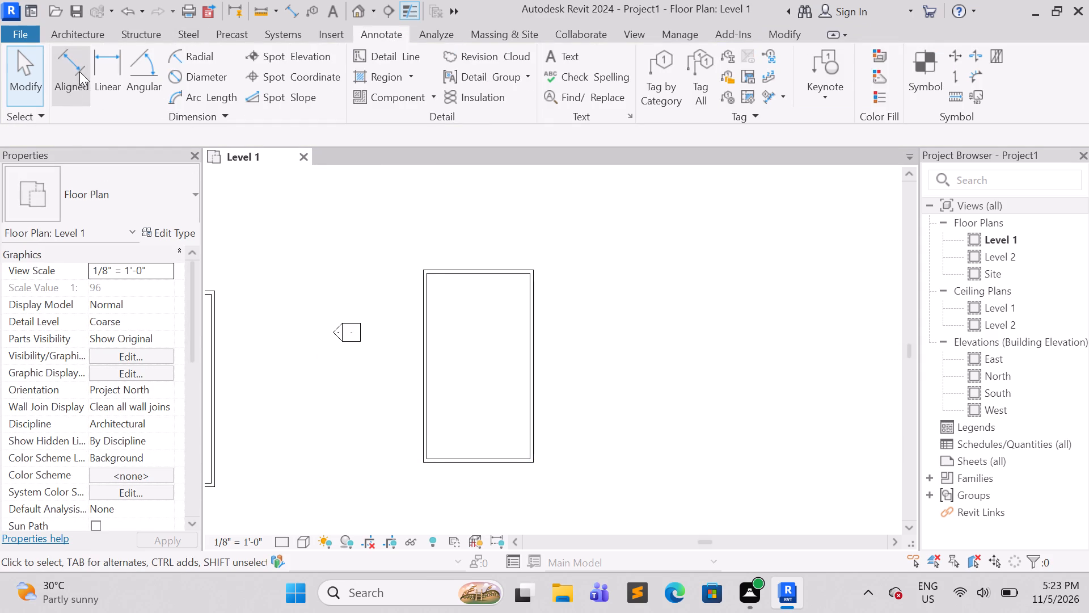
Check the rightmost rectangle's overall length between its top and bottom walls' outer faces with an Aligned dimension, without placing it.
{"action": "left_click", "coordinate": [79, 72]}
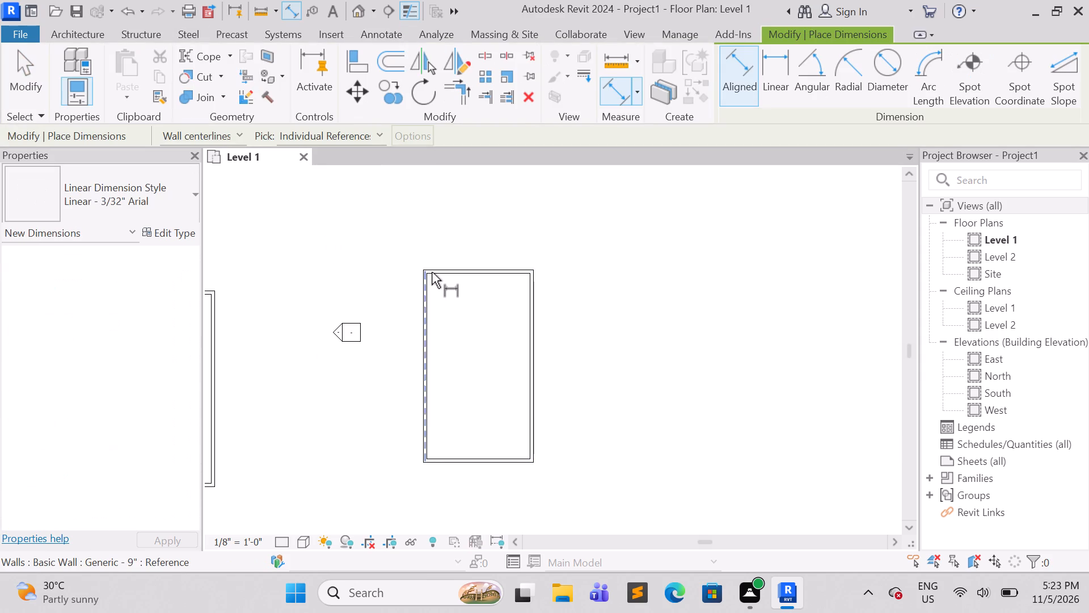
{"action": "key", "text": "Tab"}
{"action": "key", "text": "Tab"}
{"action": "left_click", "coordinate": [426, 267]}
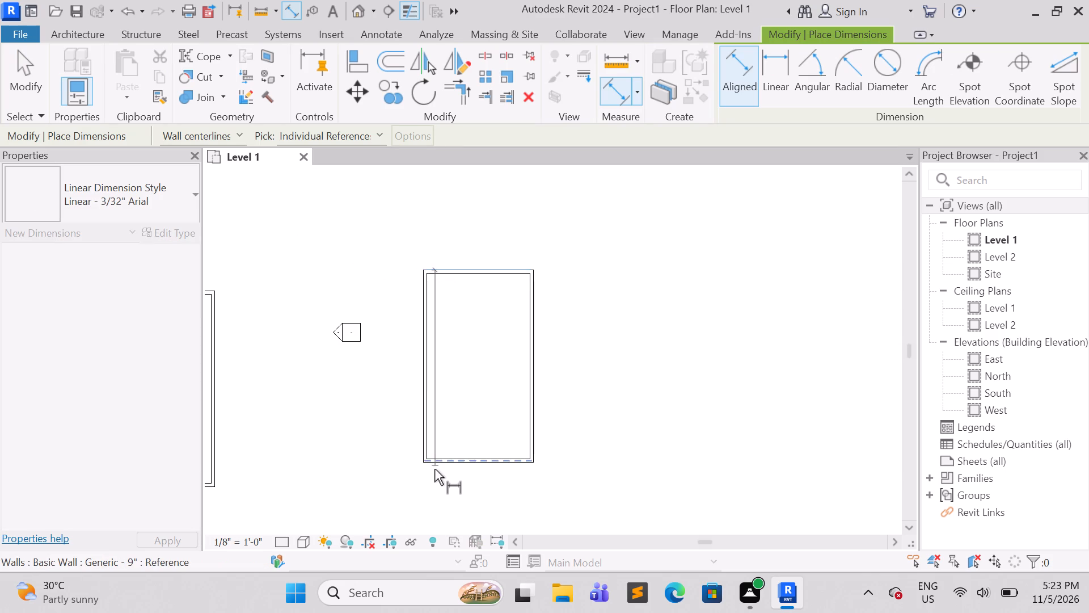
{"action": "key", "text": "Tab"}
{"action": "left_click", "coordinate": [436, 467]}
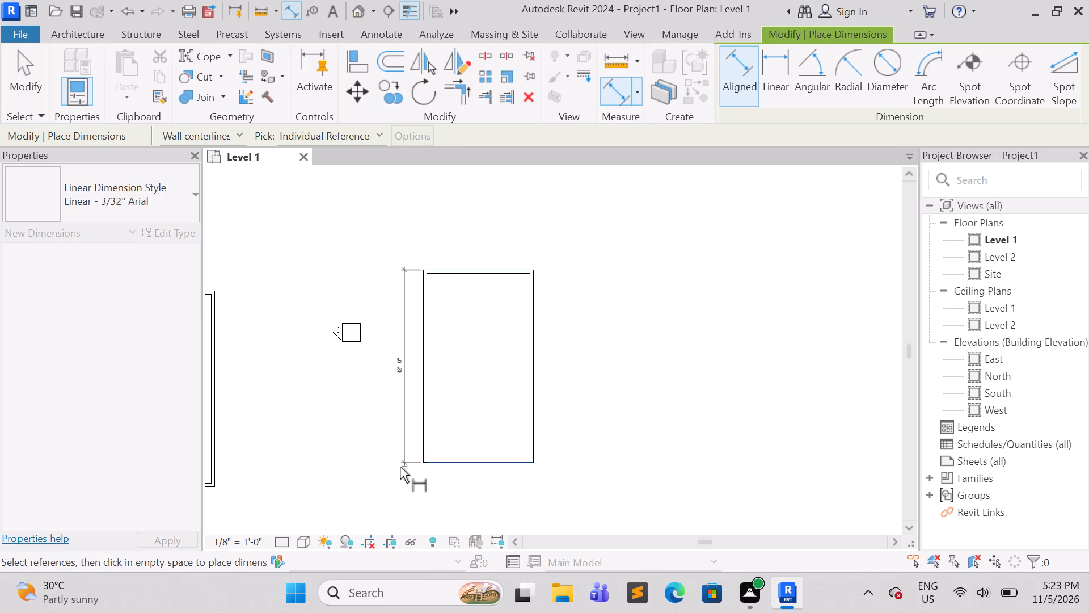
{"action": "key", "text": "Escape"}
Delete all the walls of the other two rectangles, keeping only the one beyond the east elevation marker.
{"action": "scroll", "coordinate": [379, 417], "scroll_direction": "down", "scroll_amount": 3}
{"action": "middle_click_drag", "start_coordinate": [389, 389], "coordinate": [446, 365]}
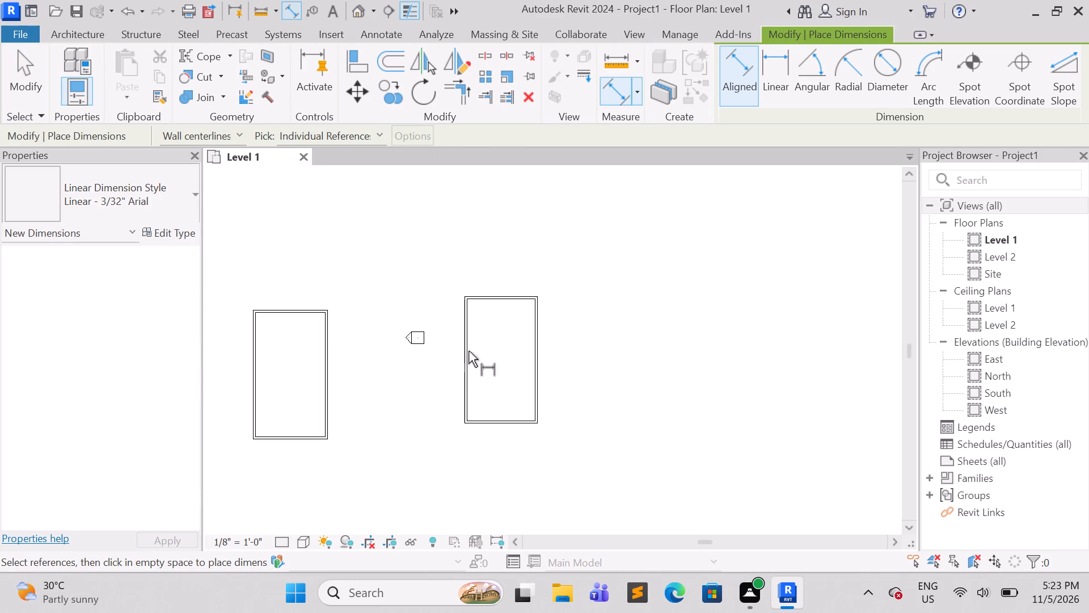
{"action": "scroll", "coordinate": [500, 333], "scroll_direction": "up", "scroll_amount": 6}
{"action": "scroll", "coordinate": [500, 333], "scroll_direction": "down", "scroll_amount": 9}
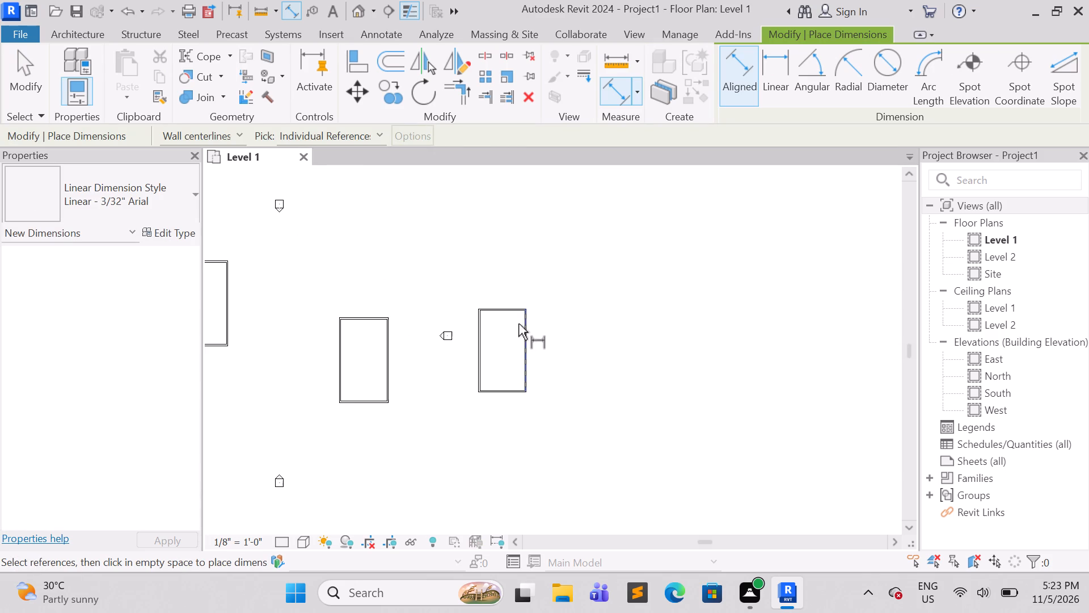
{"action": "middle_click_drag", "start_coordinate": [358, 292], "coordinate": [492, 275]}
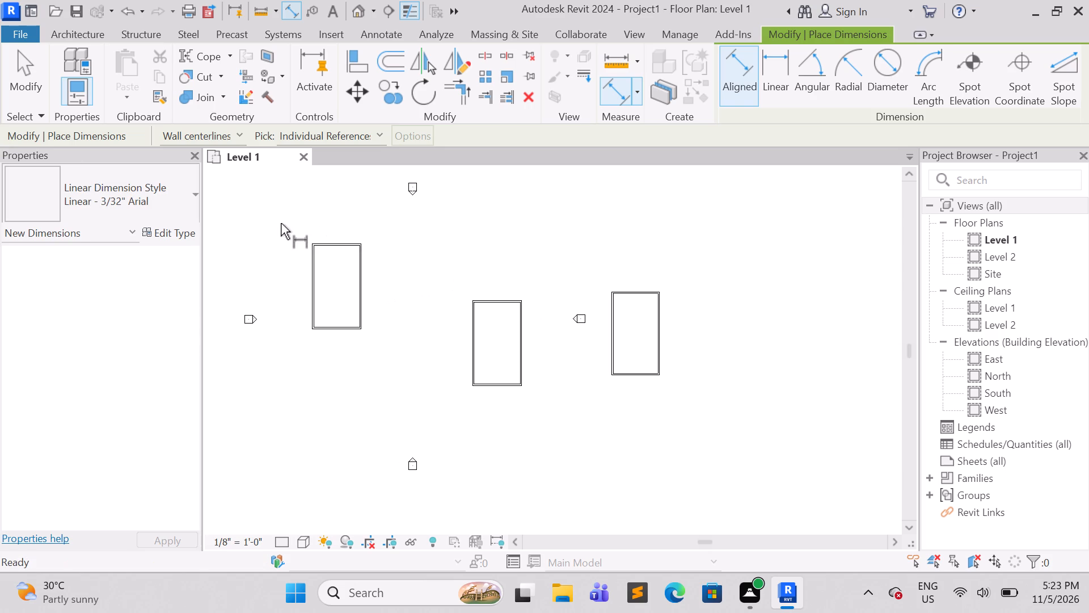
{"action": "key", "text": "Escape"}
{"action": "left_click_drag", "start_coordinate": [275, 223], "coordinate": [550, 418]}
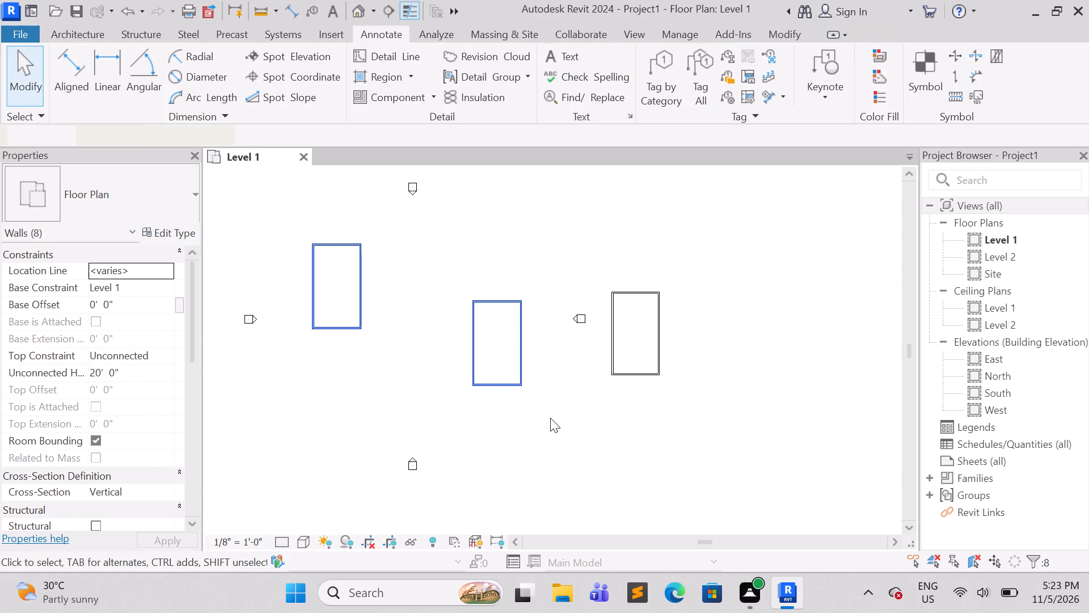
{"action": "key", "text": "Delete"}
Move the remaining wall rectangle about 120' west so it sits between the four elevation markers.
{"action": "left_click_drag", "start_coordinate": [588, 269], "coordinate": [589, 269]}
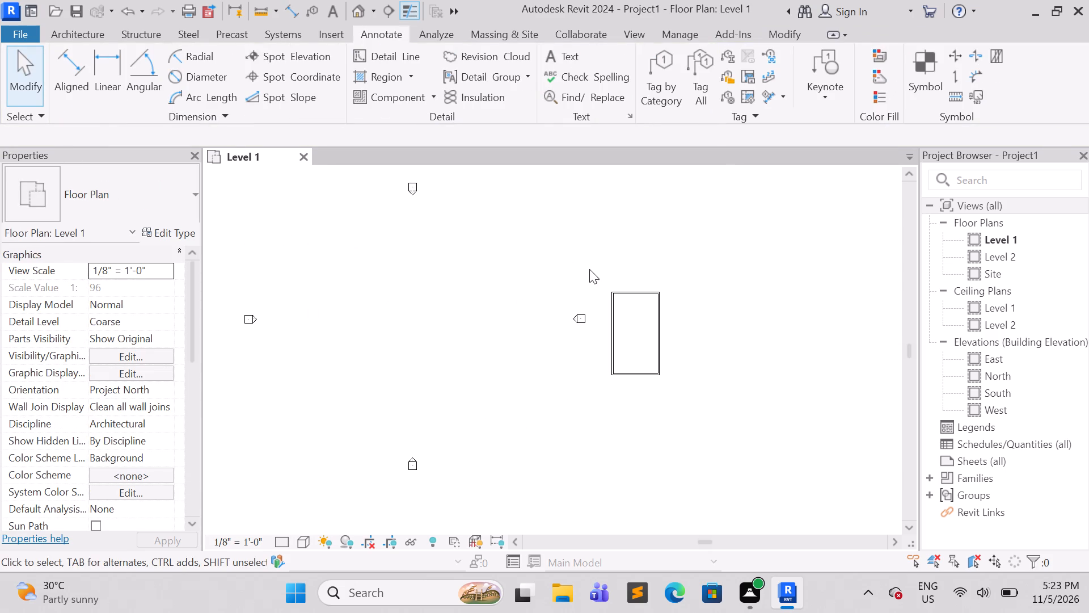
{"action": "left_click_drag", "start_coordinate": [589, 269], "coordinate": [720, 436]}
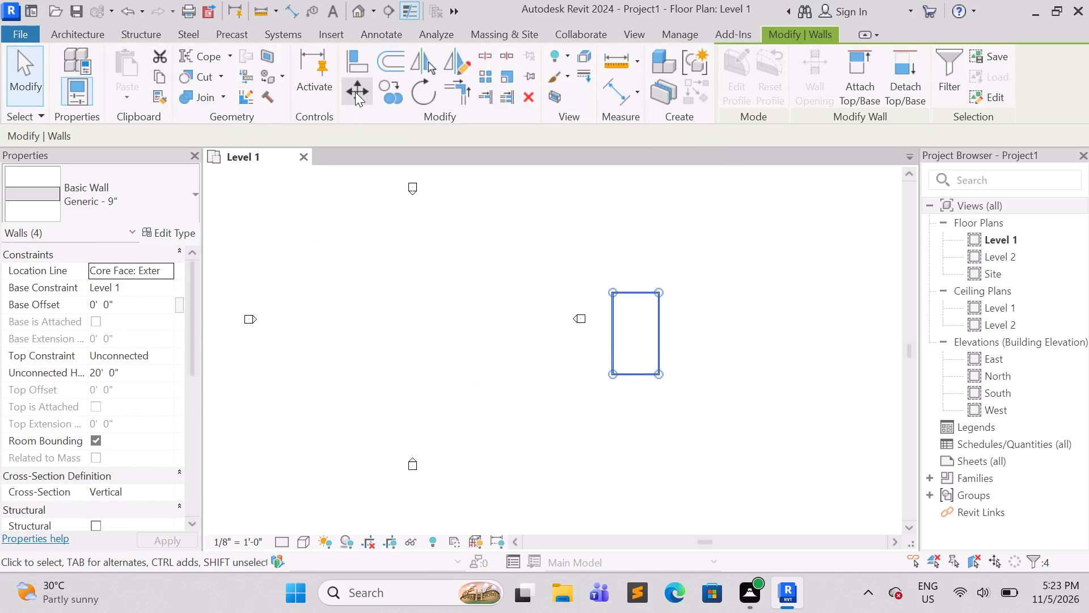
{"action": "left_click", "coordinate": [360, 92]}
{"action": "left_click_drag", "start_coordinate": [609, 374], "coordinate": [520, 386]}
{"action": "left_click", "coordinate": [378, 364]}
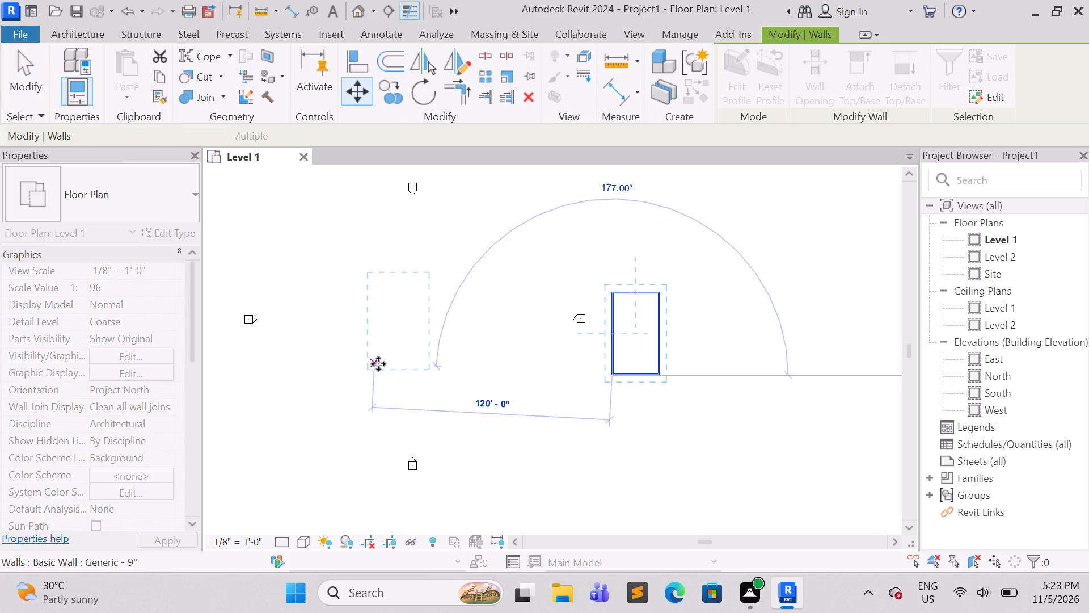
{"action": "key", "text": "Escape"}
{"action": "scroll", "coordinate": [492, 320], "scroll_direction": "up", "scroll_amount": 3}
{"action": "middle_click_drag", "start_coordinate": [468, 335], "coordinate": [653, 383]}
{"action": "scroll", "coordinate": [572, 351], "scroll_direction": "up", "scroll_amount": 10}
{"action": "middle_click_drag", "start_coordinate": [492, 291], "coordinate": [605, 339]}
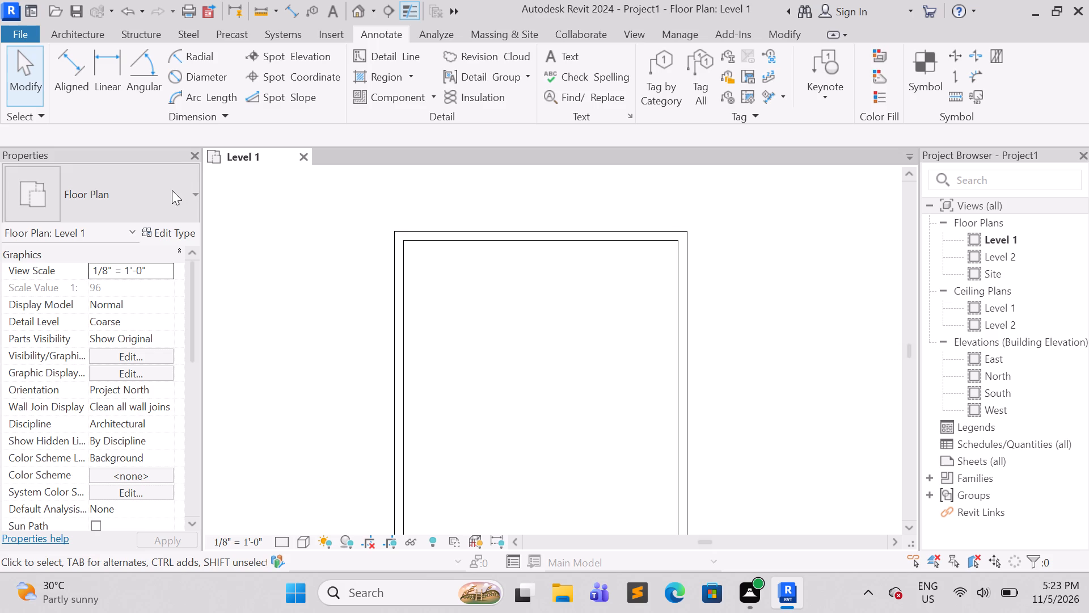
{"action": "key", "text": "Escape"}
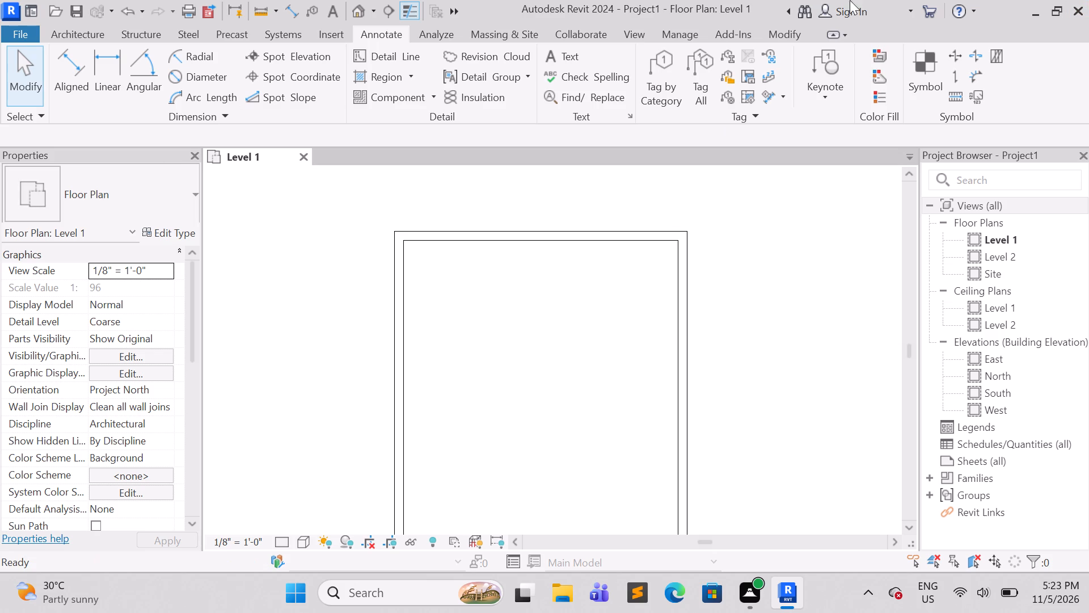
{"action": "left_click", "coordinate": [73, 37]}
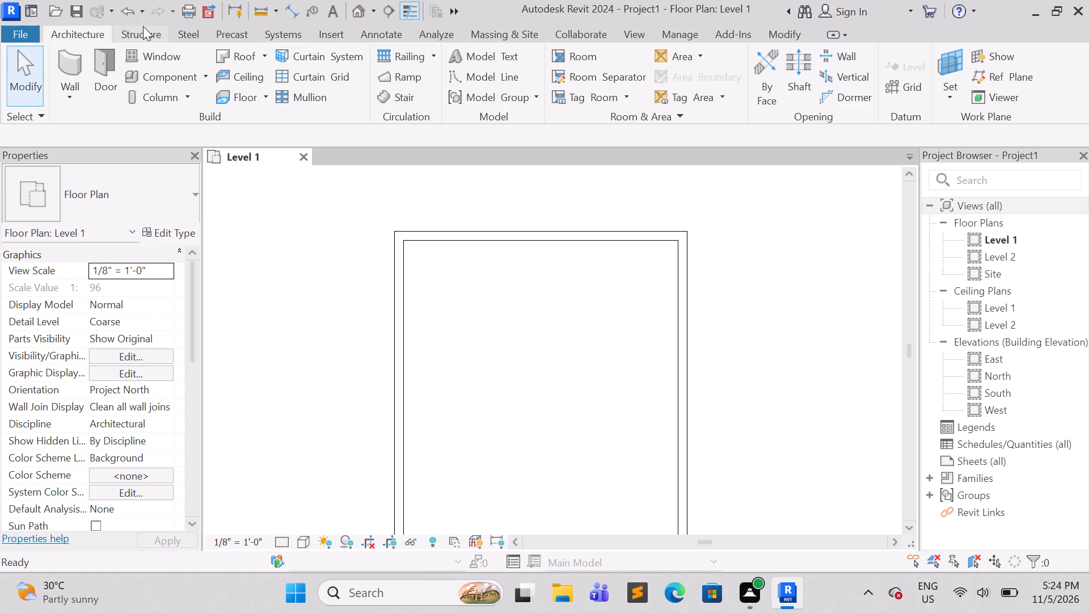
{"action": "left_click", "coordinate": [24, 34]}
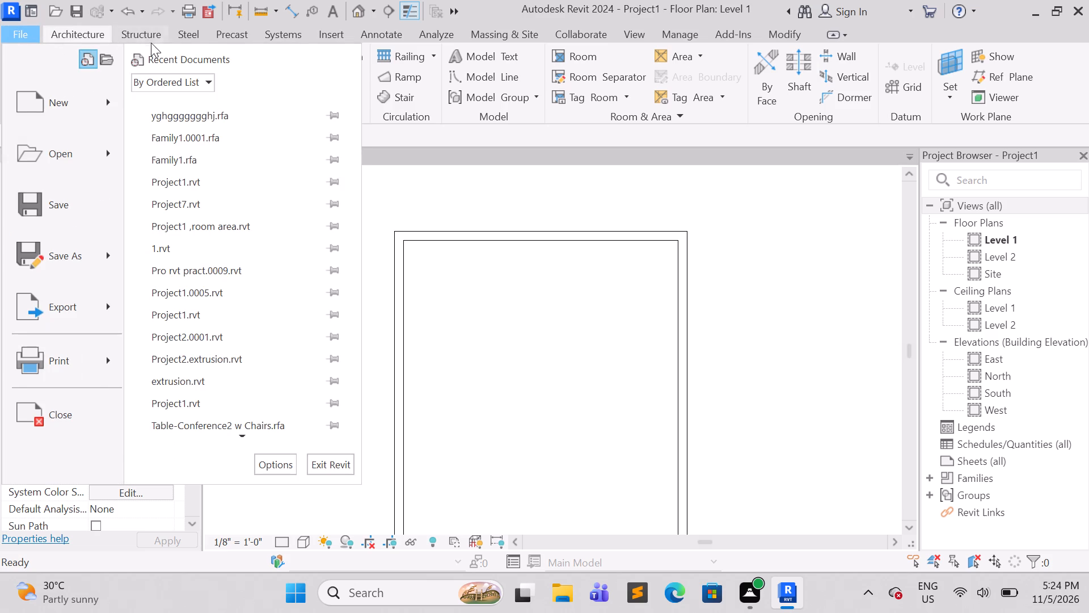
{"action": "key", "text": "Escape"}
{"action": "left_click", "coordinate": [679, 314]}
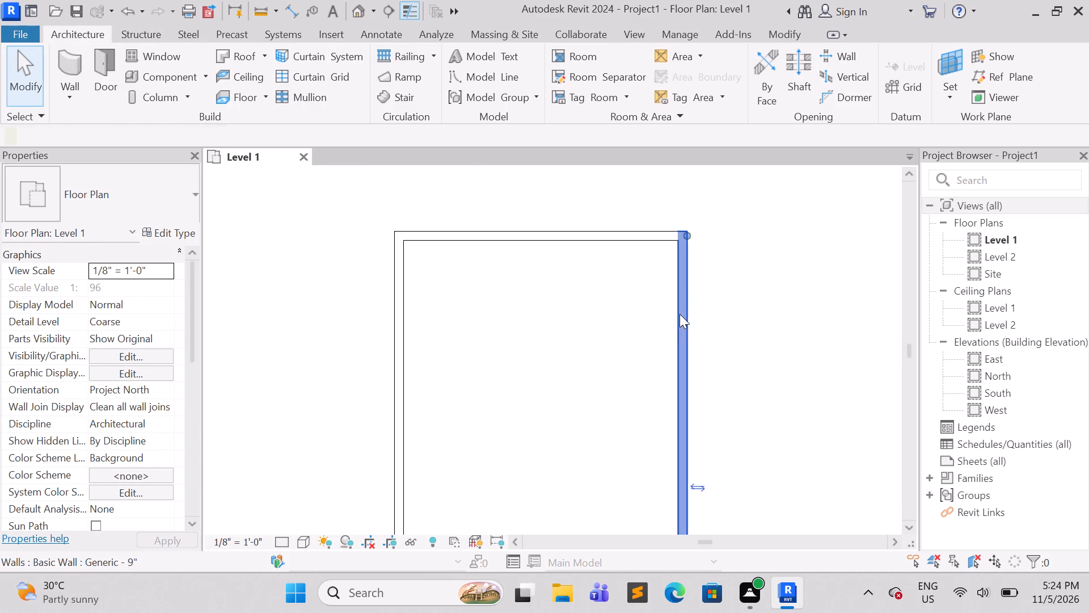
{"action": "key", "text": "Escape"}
Offset a copy of the rectangle's left exterior wall 10' 0" inward to create an interior dividing wall.
{"action": "left_click", "coordinate": [401, 307]}
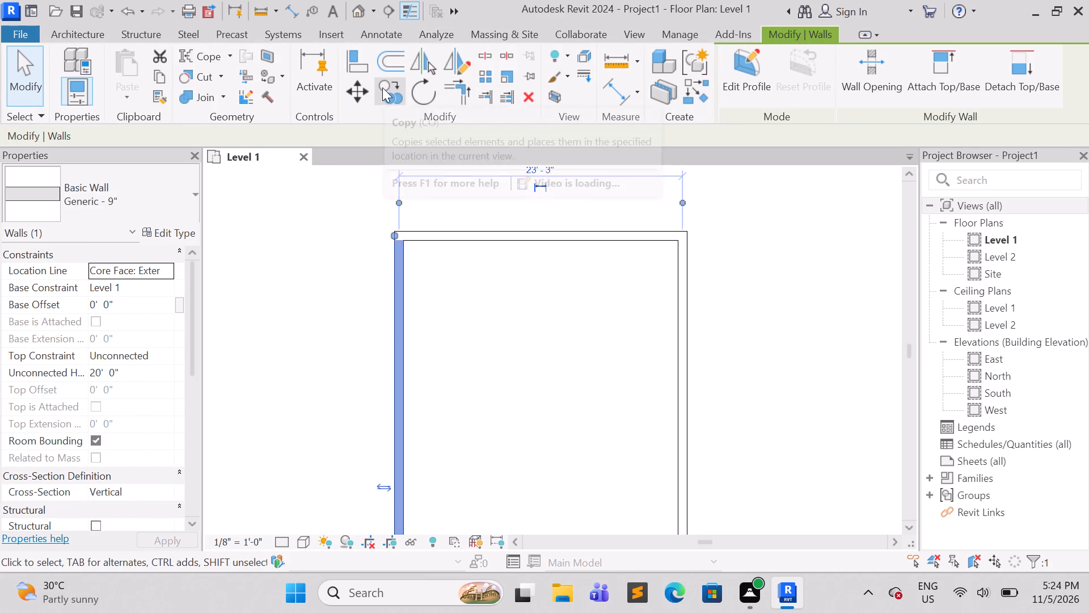
{"action": "left_click", "coordinate": [396, 57]}
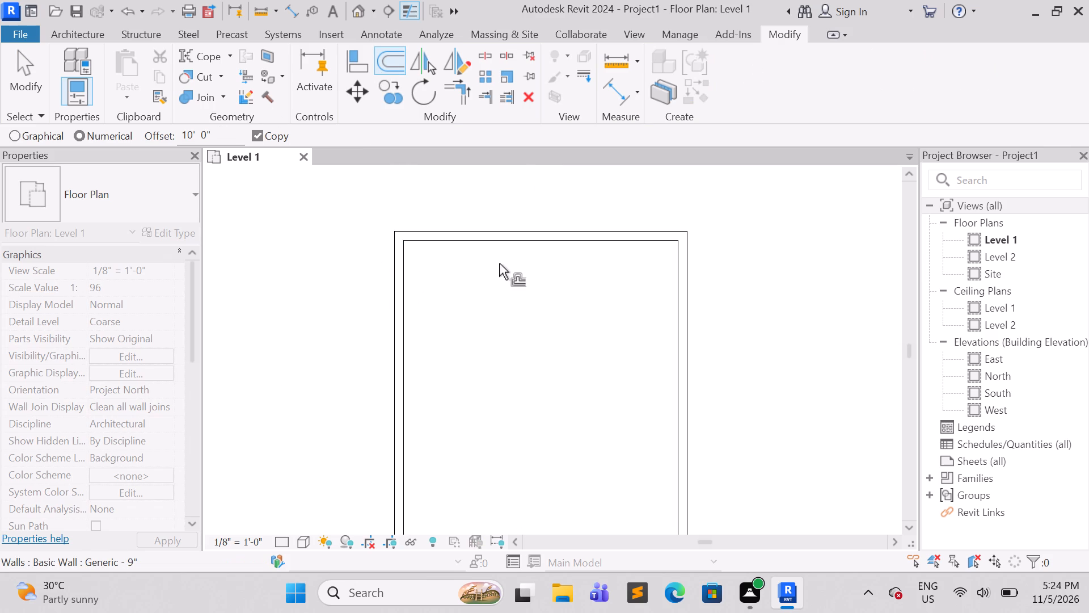
{"action": "left_click", "coordinate": [400, 297]}
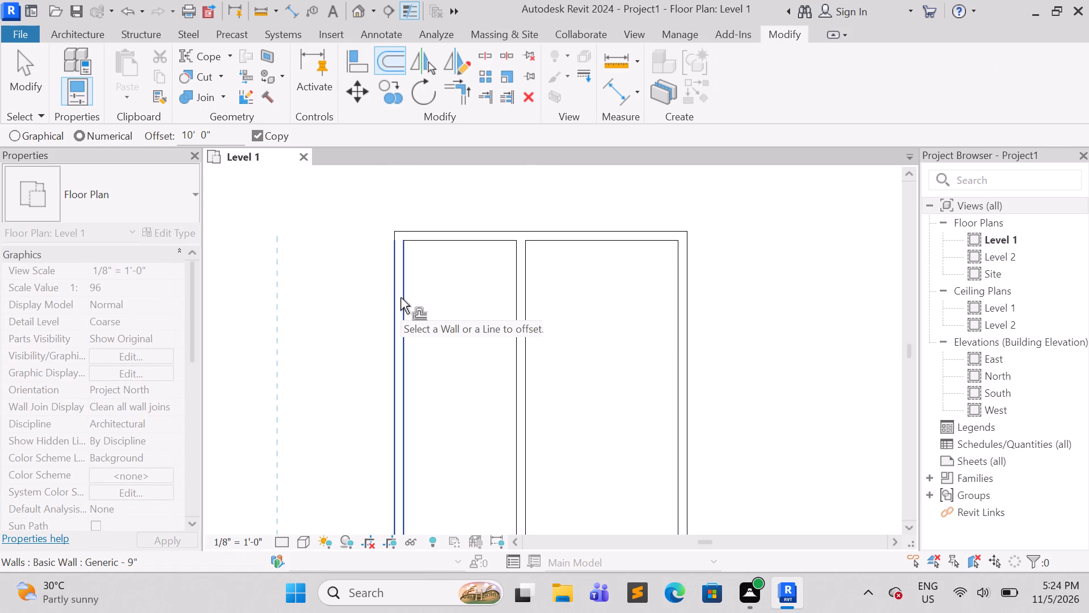
{"action": "scroll", "coordinate": [497, 287], "scroll_direction": "down", "scroll_amount": 2}
{"action": "middle_click_drag", "start_coordinate": [498, 287], "coordinate": [417, 269]}
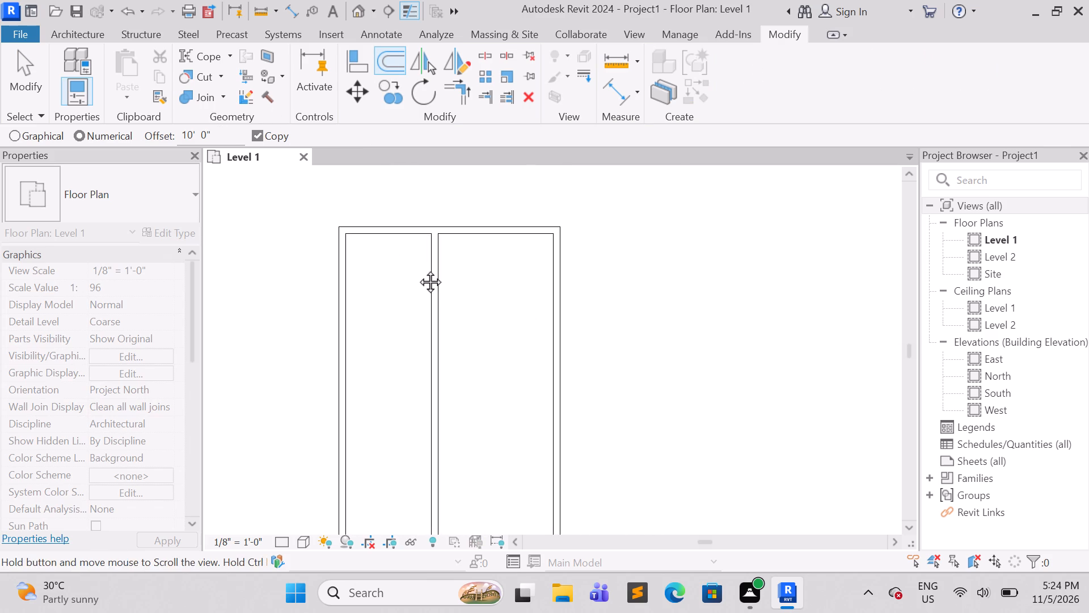
{"action": "middle_click_drag", "start_coordinate": [417, 269], "coordinate": [415, 269]}
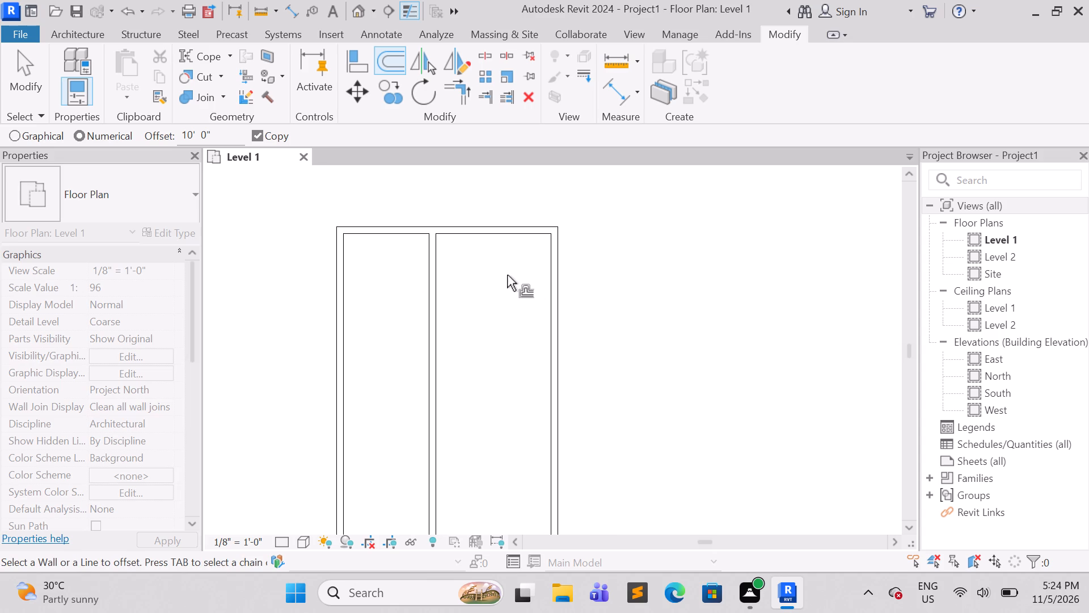
{"action": "key", "text": "Escape"}
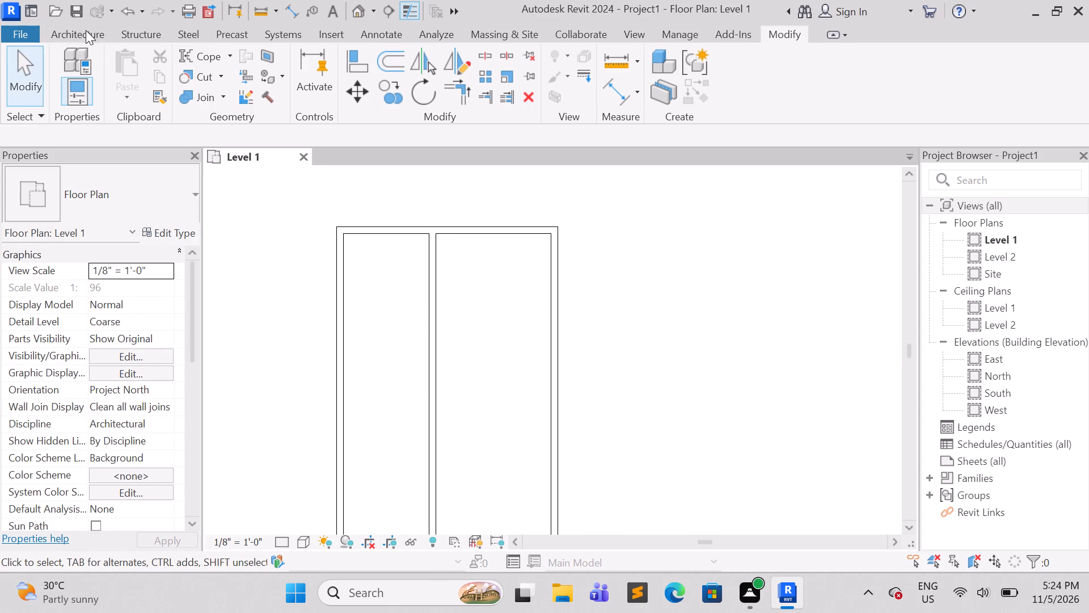
Check the clear width between the left exterior wall's inner face and the dividing wall with an Aligned dimension, without placing it.
{"action": "left_click", "coordinate": [86, 30]}
{"action": "left_click", "coordinate": [375, 34]}
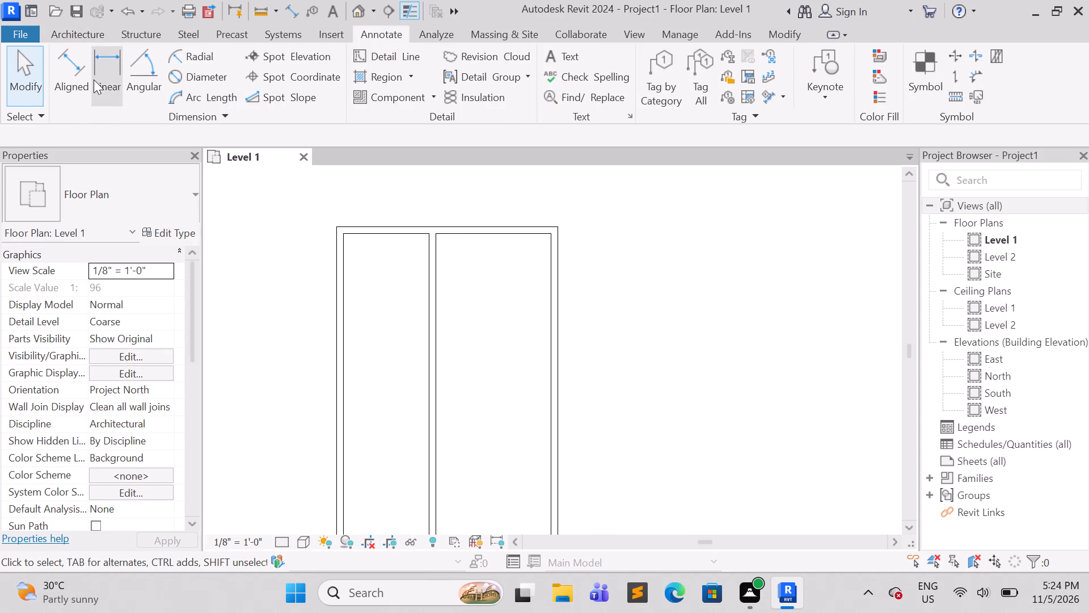
{"action": "left_click", "coordinate": [78, 70]}
{"action": "scroll", "coordinate": [344, 268], "scroll_direction": "up", "scroll_amount": 5}
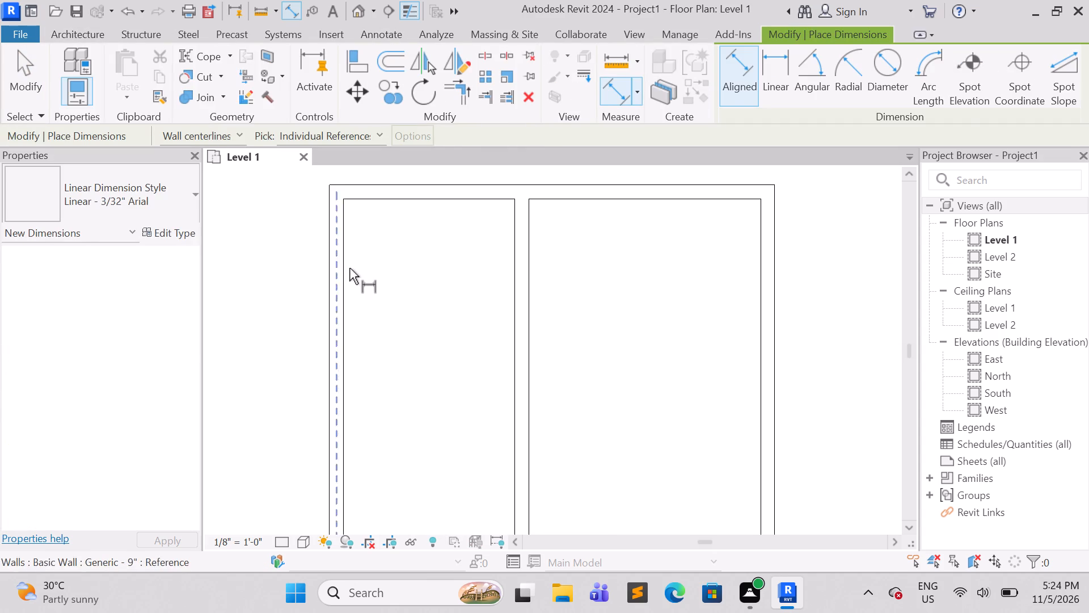
{"action": "key", "text": "Escape"}
{"action": "left_click", "coordinate": [71, 69]}
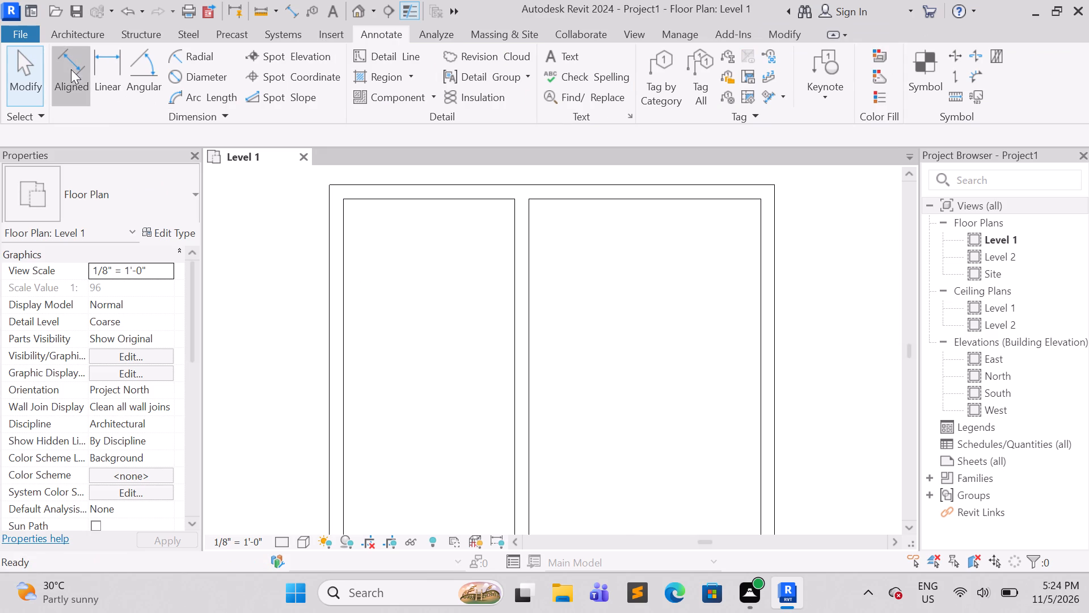
{"action": "key", "text": "Tab"}
{"action": "key", "text": "Tab"}
{"action": "left_click", "coordinate": [344, 236]}
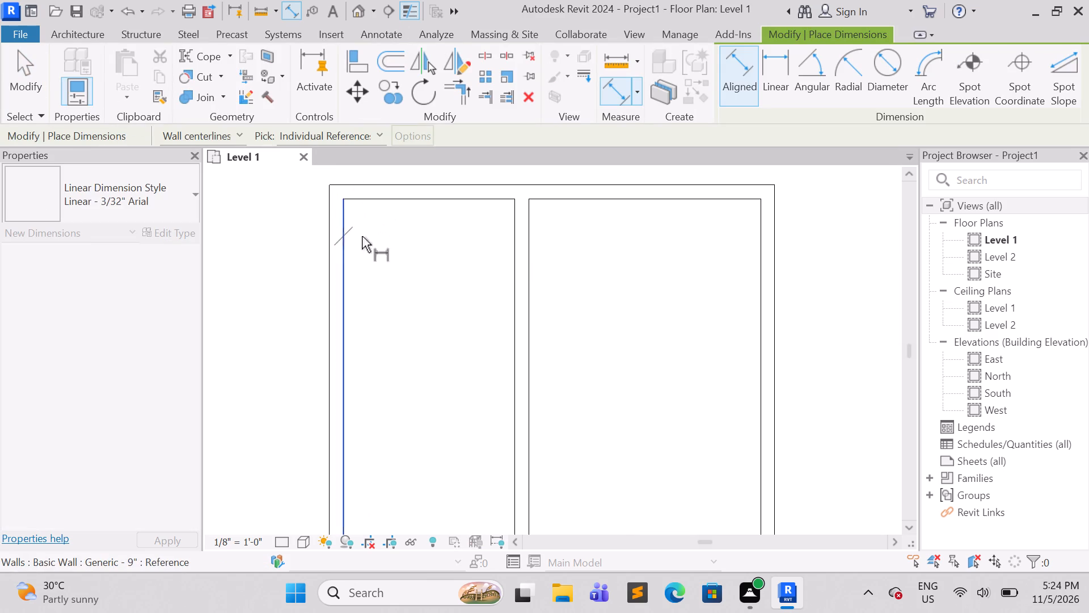
{"action": "key", "text": "Tab"}
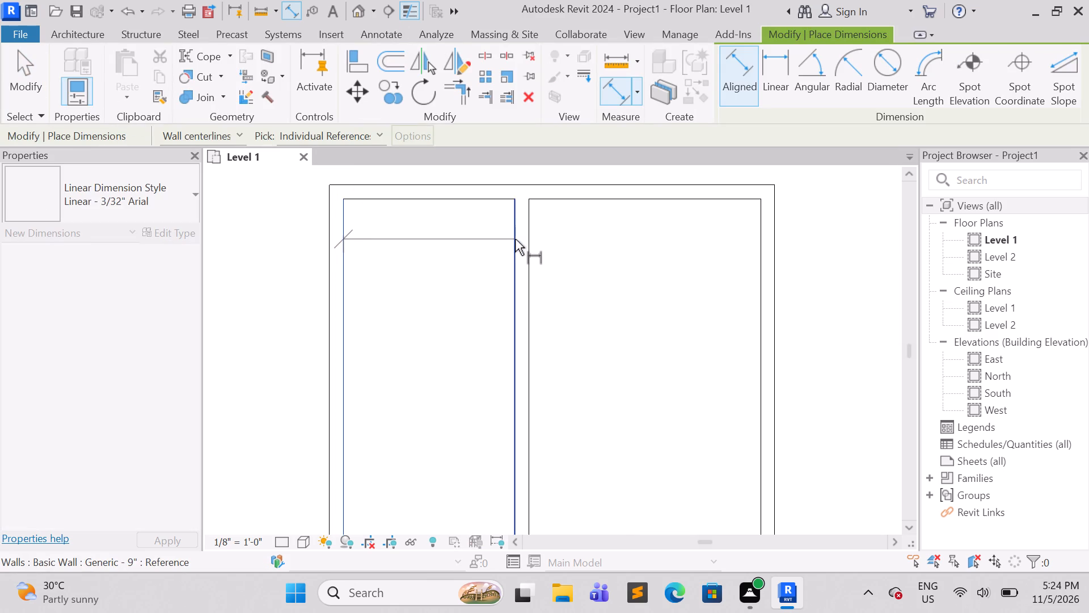
{"action": "left_click", "coordinate": [515, 239]}
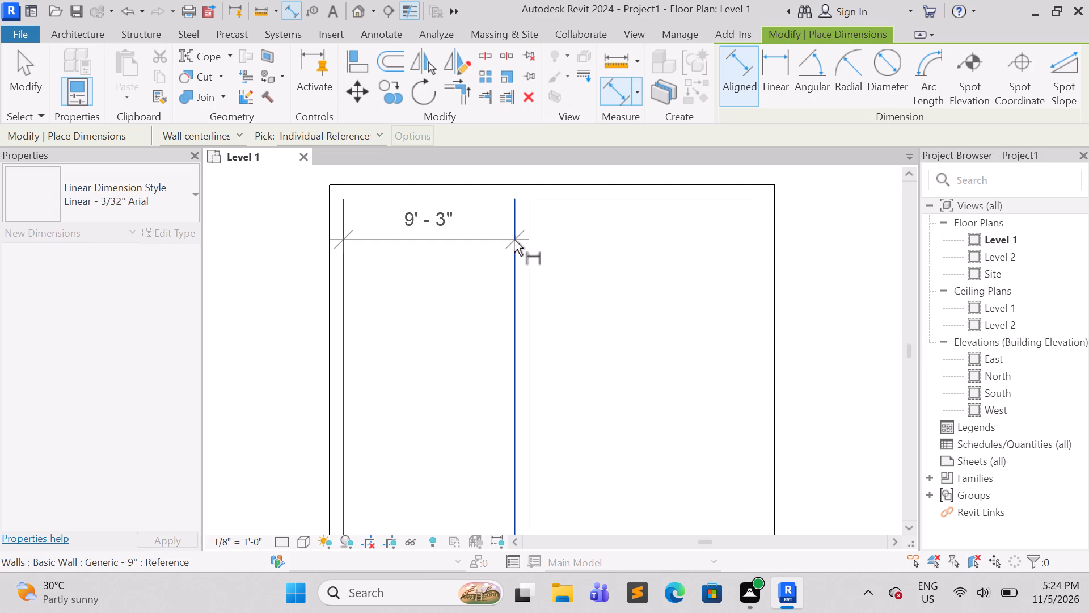
{"action": "key", "text": "Escape"}
{"action": "scroll", "coordinate": [514, 240], "scroll_direction": "down", "scroll_amount": 2}
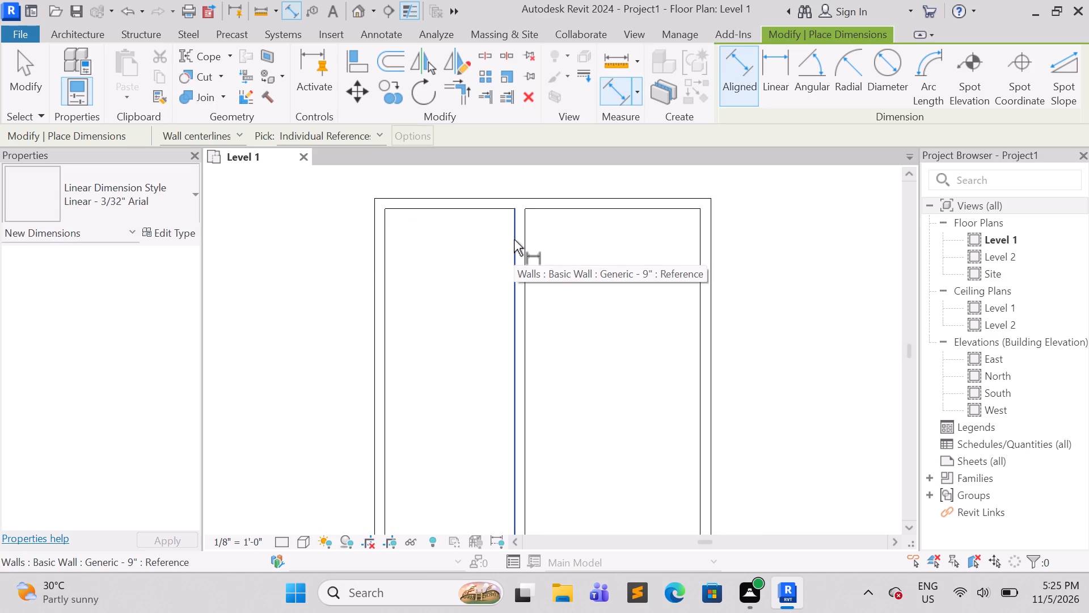
Undo the 10' 0" offset that created the interior dividing wall.
{"action": "key", "text": "ctrl+z"}
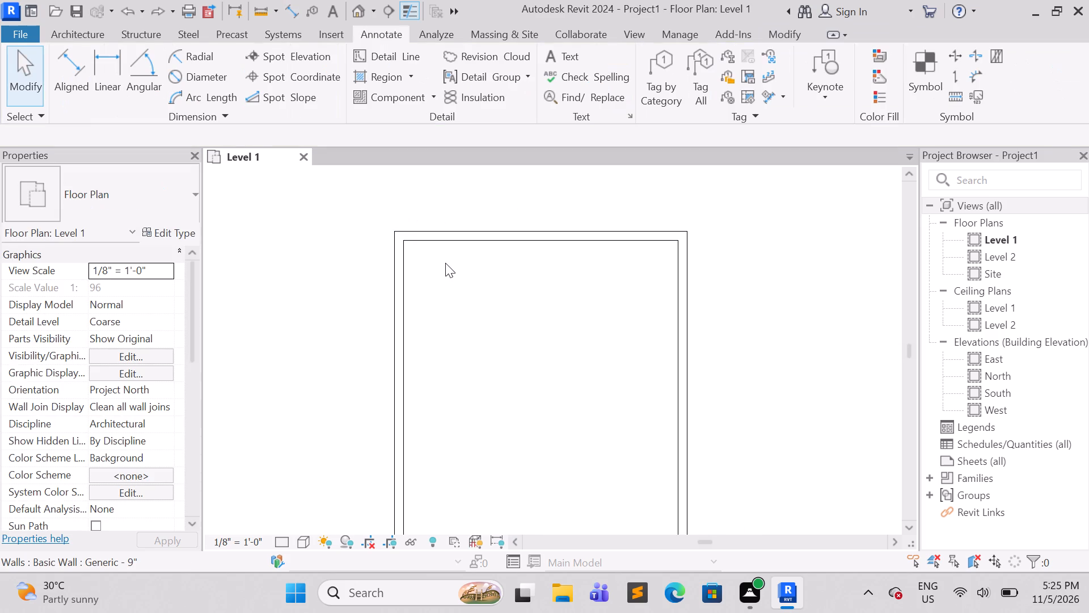
{"action": "key", "text": "Escape"}
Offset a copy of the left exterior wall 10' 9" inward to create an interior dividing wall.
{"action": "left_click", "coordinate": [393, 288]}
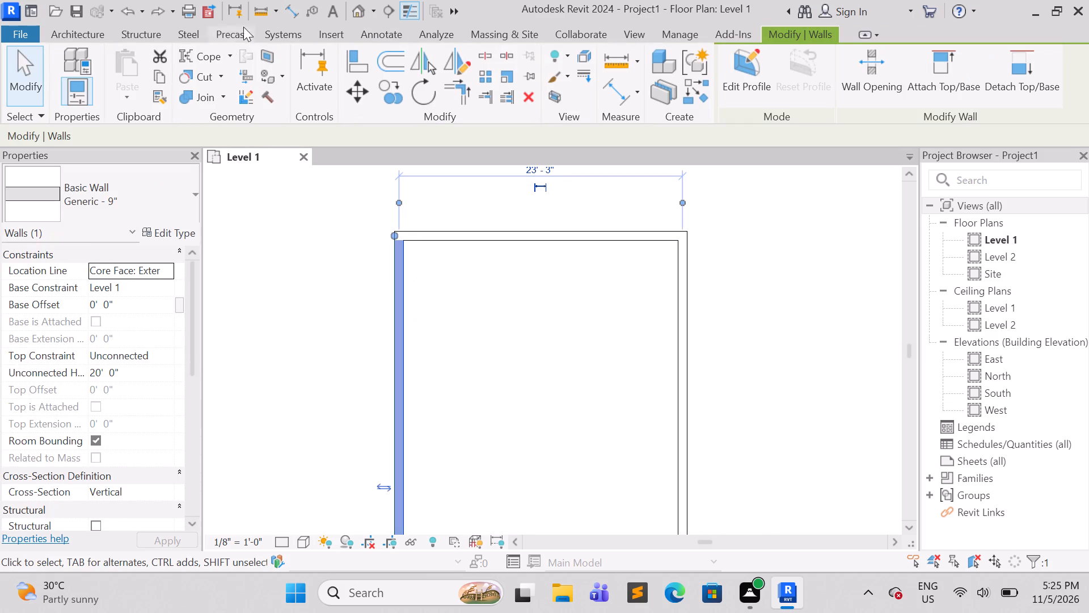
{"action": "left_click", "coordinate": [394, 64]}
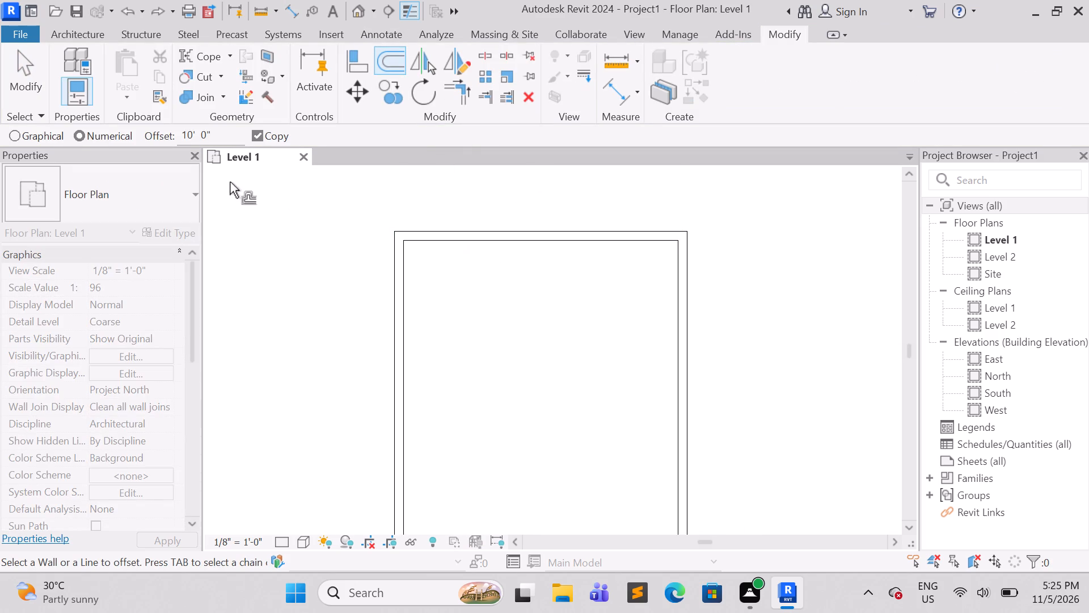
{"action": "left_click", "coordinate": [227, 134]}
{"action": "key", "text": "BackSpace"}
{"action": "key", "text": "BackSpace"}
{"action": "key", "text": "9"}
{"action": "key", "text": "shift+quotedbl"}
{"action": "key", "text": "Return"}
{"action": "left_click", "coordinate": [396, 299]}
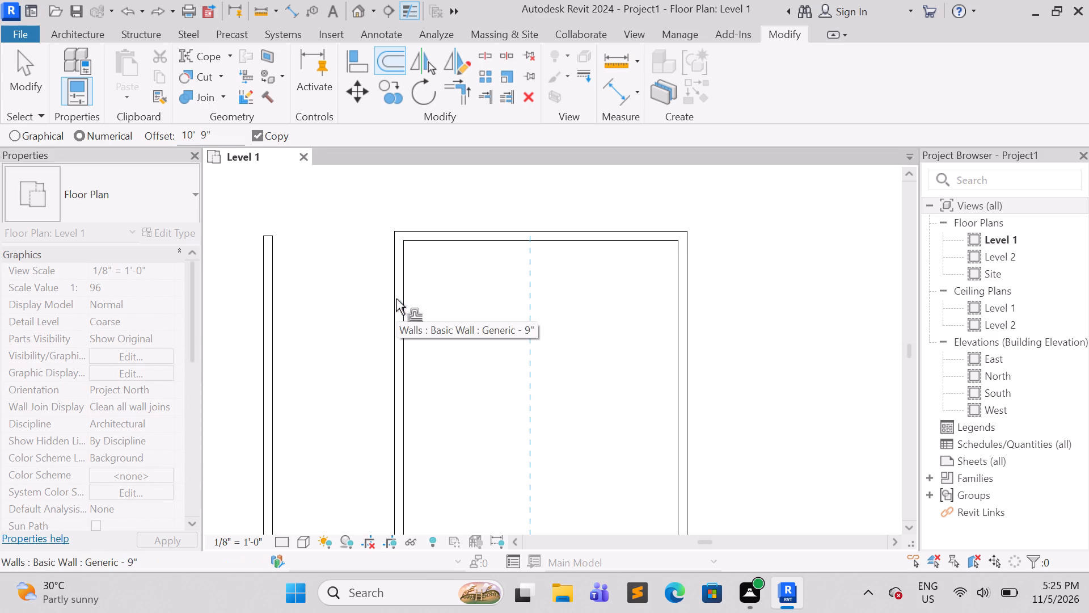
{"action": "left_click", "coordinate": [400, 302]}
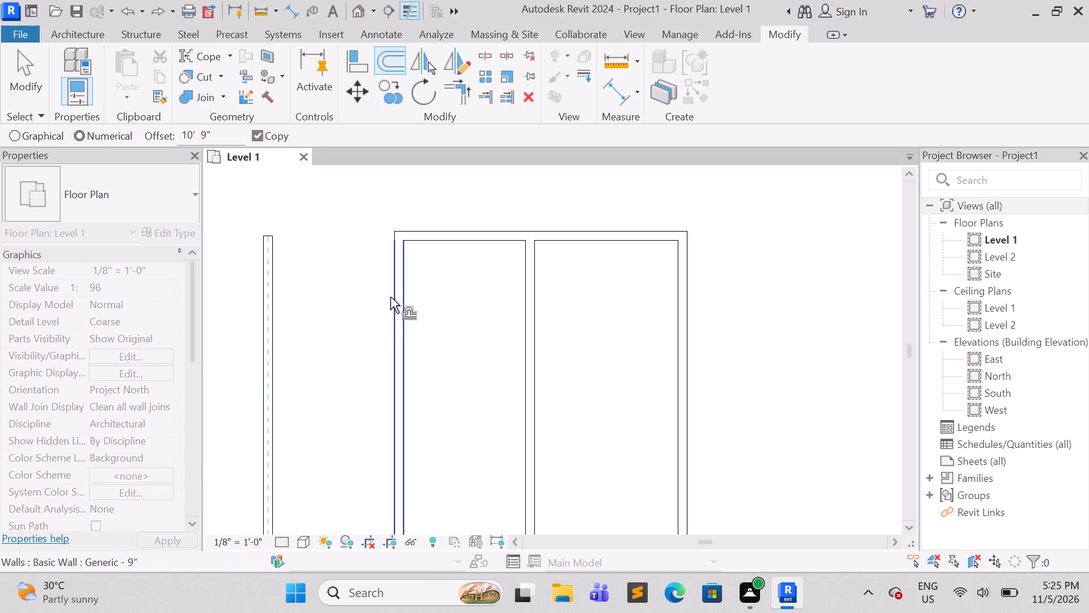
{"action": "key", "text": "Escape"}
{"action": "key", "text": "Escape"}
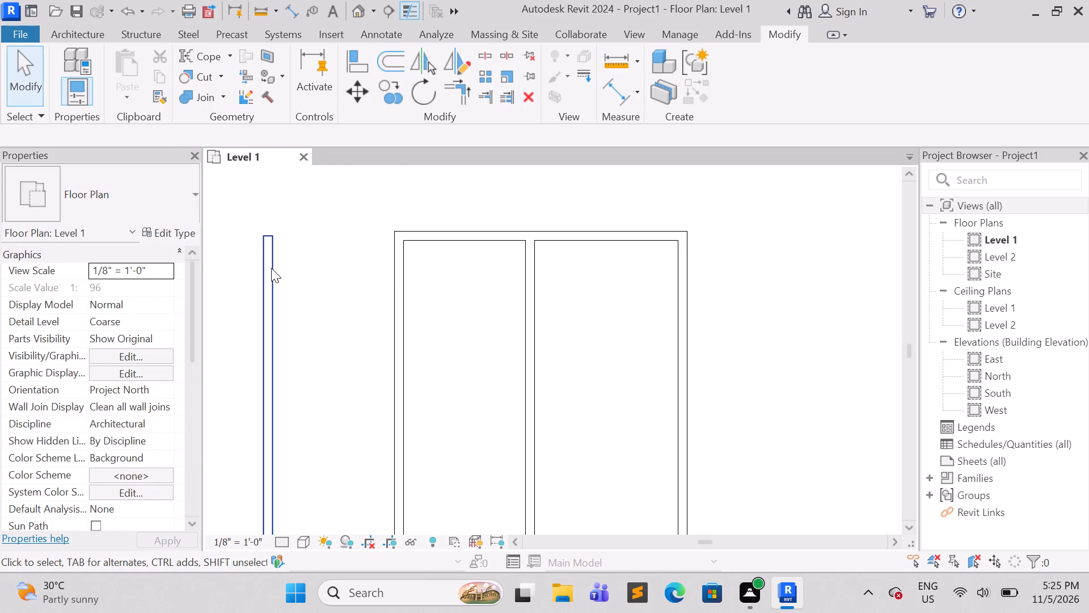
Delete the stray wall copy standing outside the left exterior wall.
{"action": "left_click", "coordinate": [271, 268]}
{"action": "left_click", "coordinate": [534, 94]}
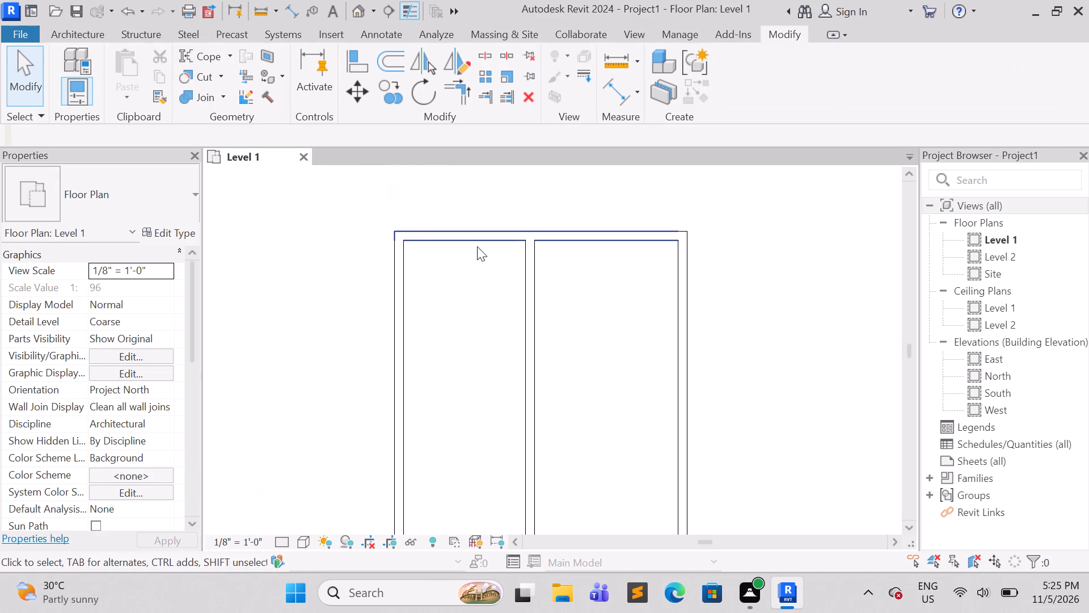
Check the clear width between the left exterior wall and the new dividing wall with an Aligned dimension, without placing it.
{"action": "middle_click_drag", "start_coordinate": [445, 302], "coordinate": [442, 278]}
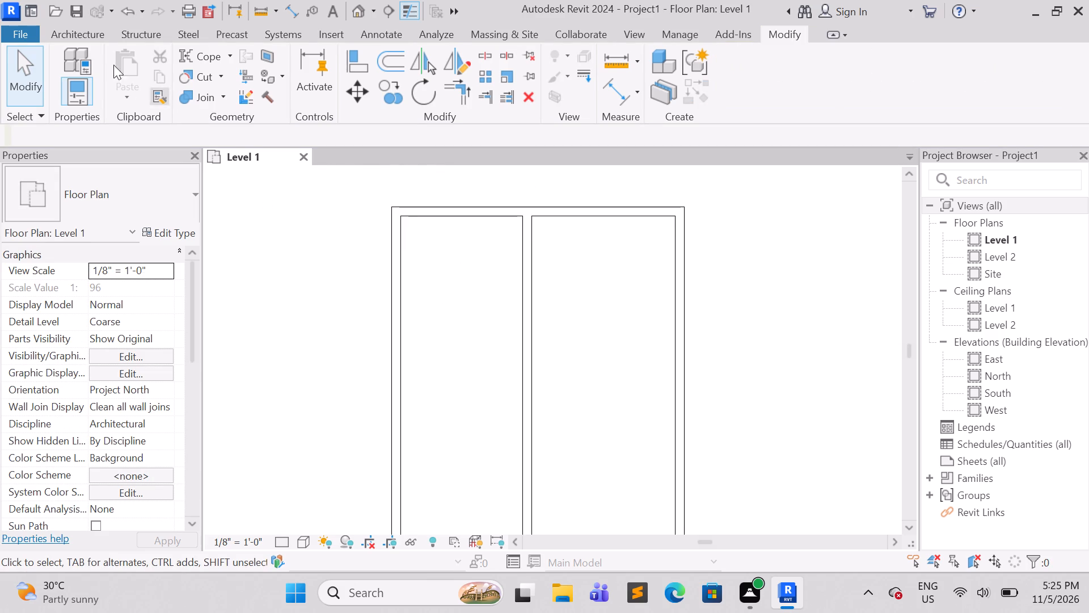
{"action": "left_click", "coordinate": [379, 31]}
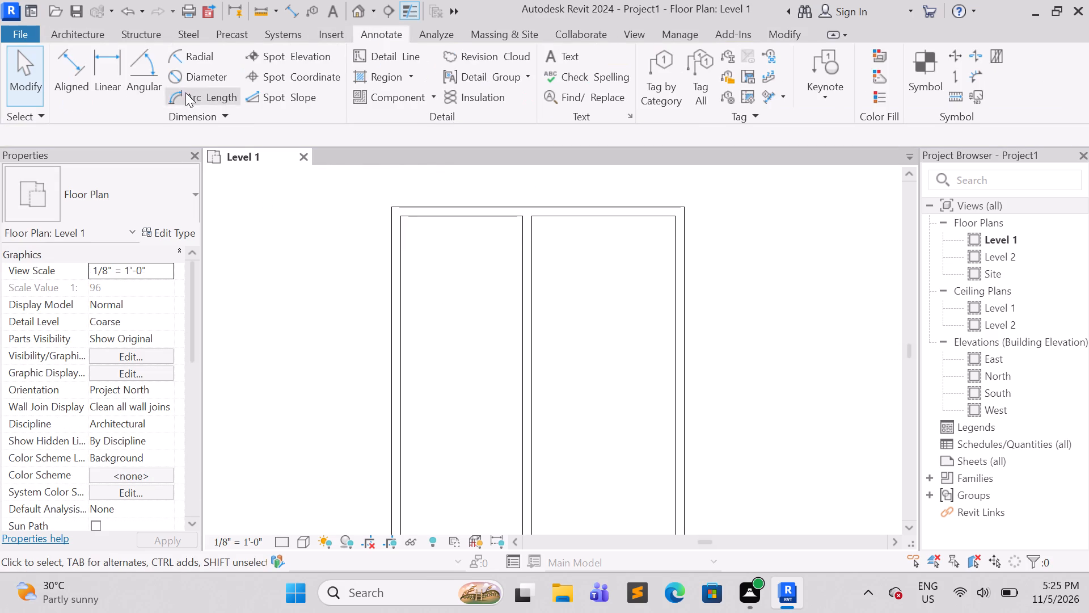
{"action": "left_click", "coordinate": [80, 74]}
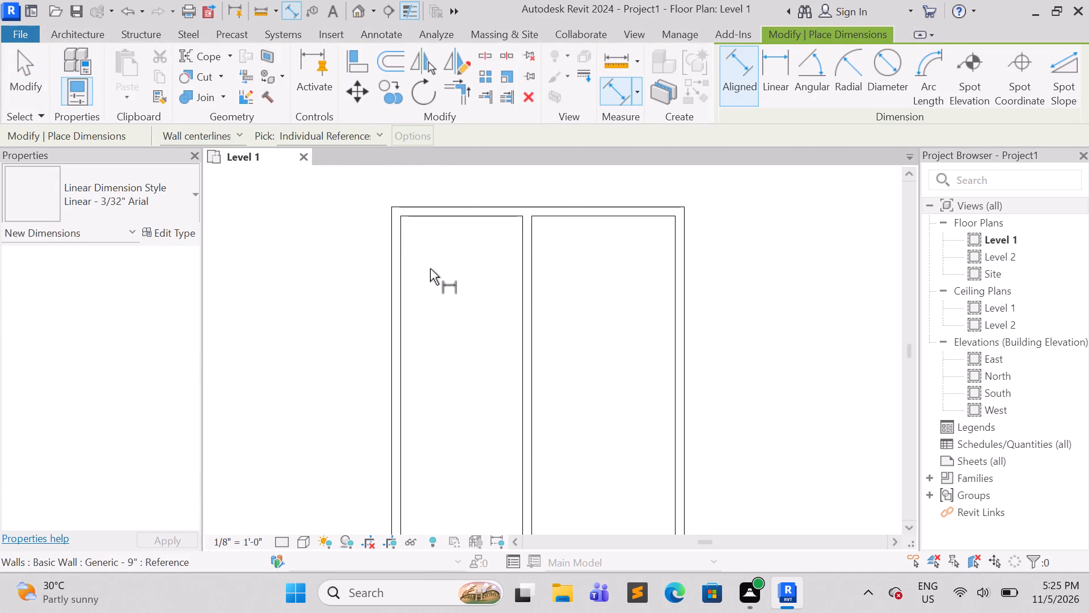
{"action": "key", "text": "Tab"}
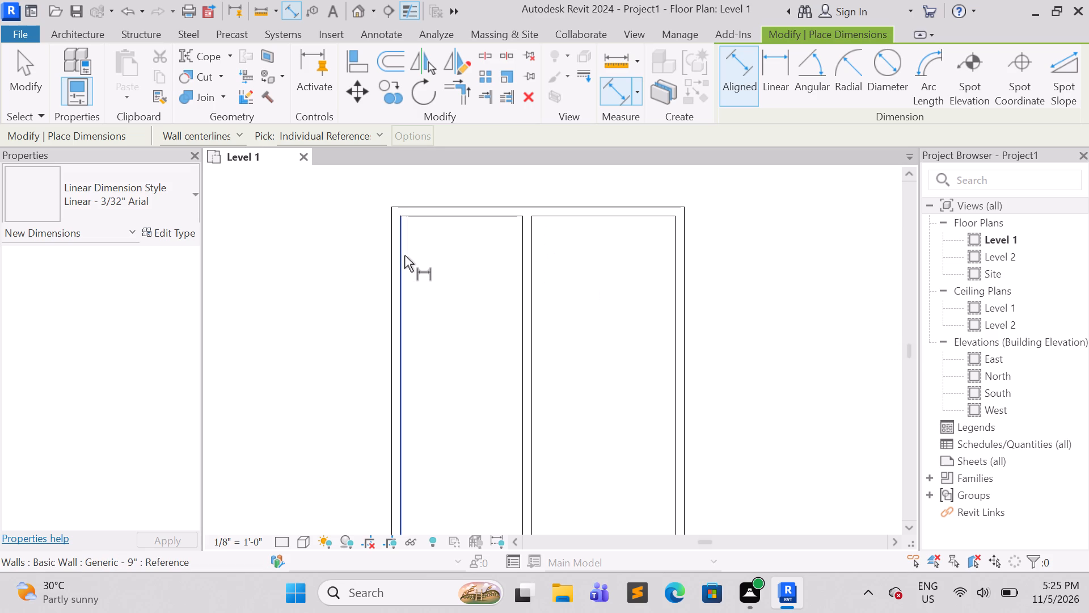
{"action": "left_click", "coordinate": [404, 255]}
{"action": "key", "text": "Tab"}
{"action": "left_click", "coordinate": [522, 246]}
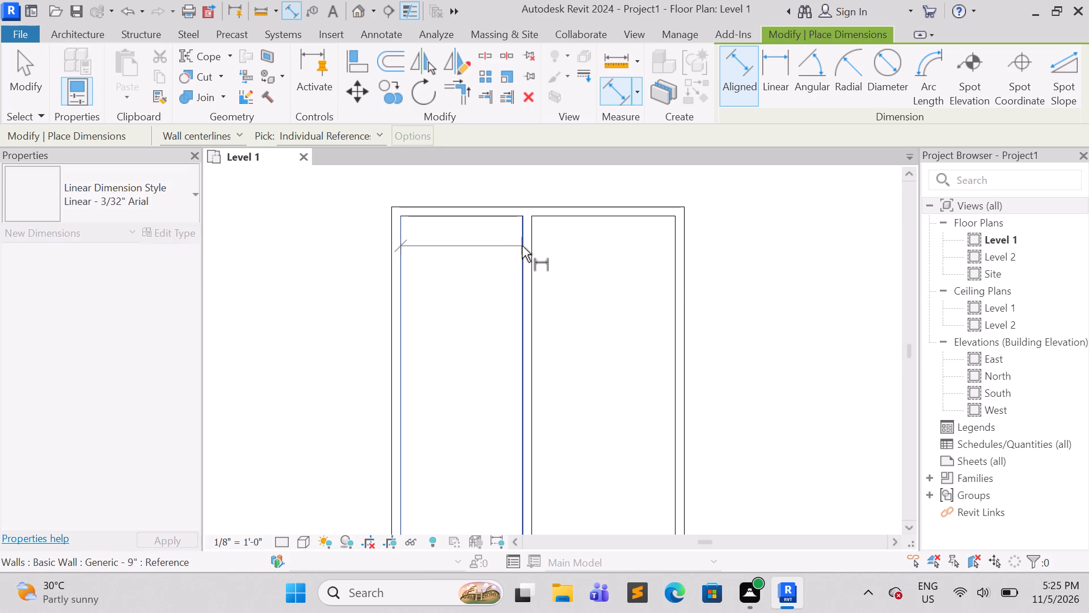
{"action": "key", "text": "Escape"}
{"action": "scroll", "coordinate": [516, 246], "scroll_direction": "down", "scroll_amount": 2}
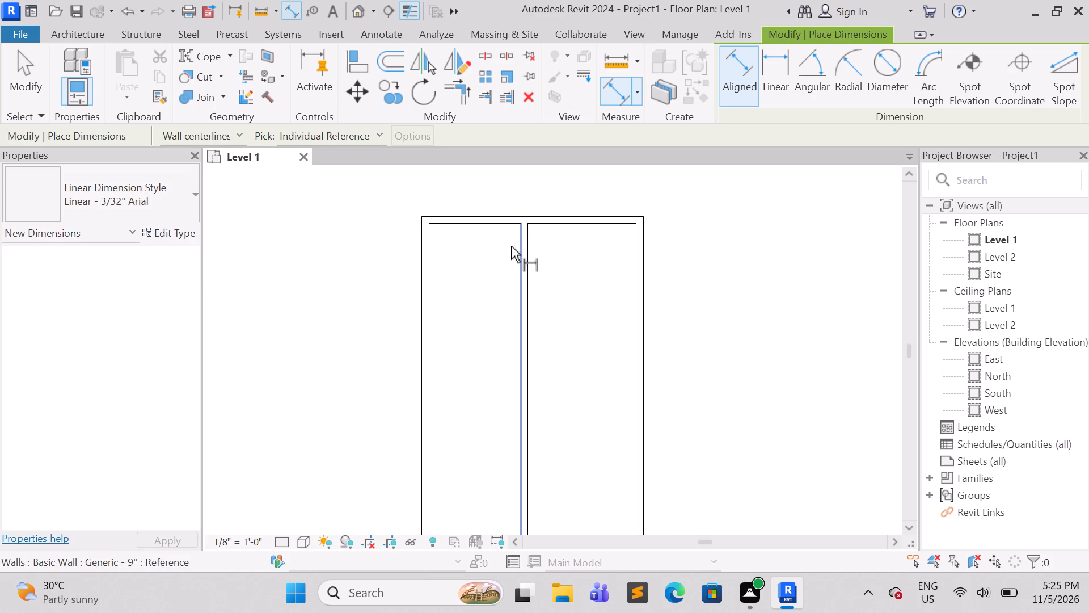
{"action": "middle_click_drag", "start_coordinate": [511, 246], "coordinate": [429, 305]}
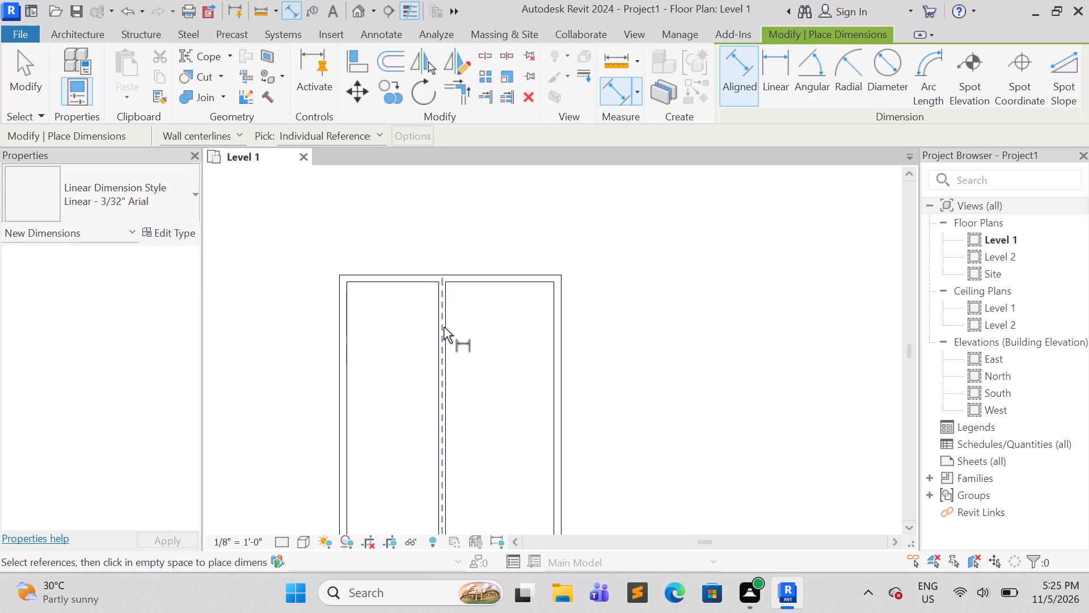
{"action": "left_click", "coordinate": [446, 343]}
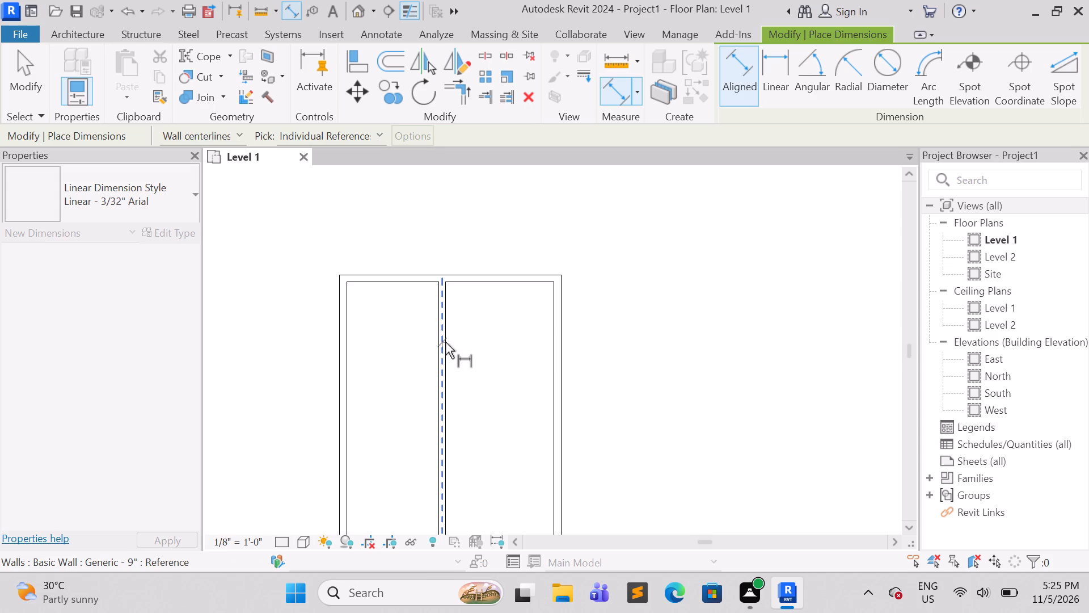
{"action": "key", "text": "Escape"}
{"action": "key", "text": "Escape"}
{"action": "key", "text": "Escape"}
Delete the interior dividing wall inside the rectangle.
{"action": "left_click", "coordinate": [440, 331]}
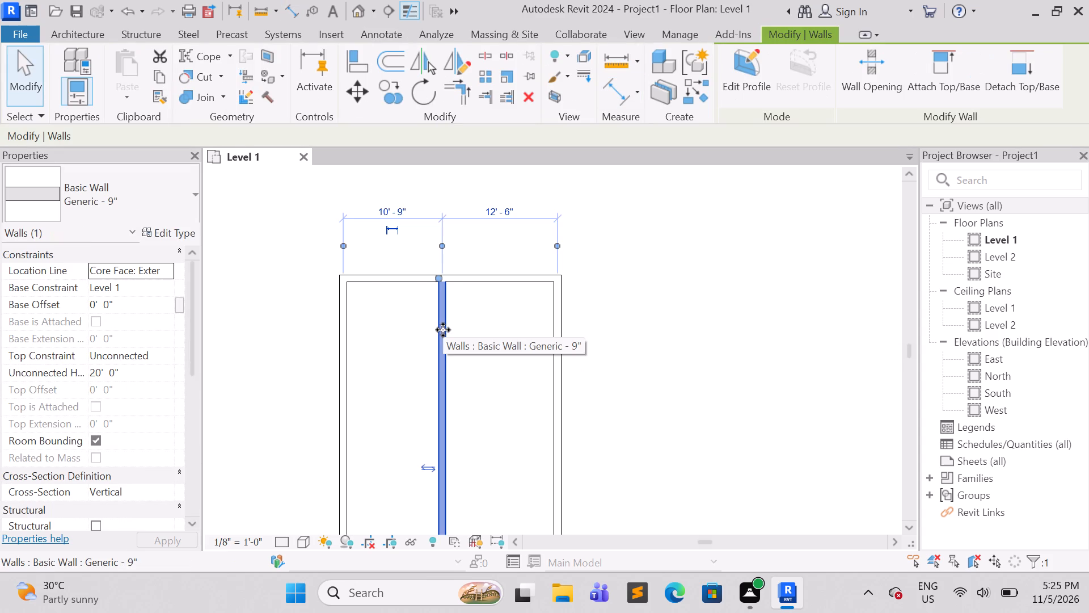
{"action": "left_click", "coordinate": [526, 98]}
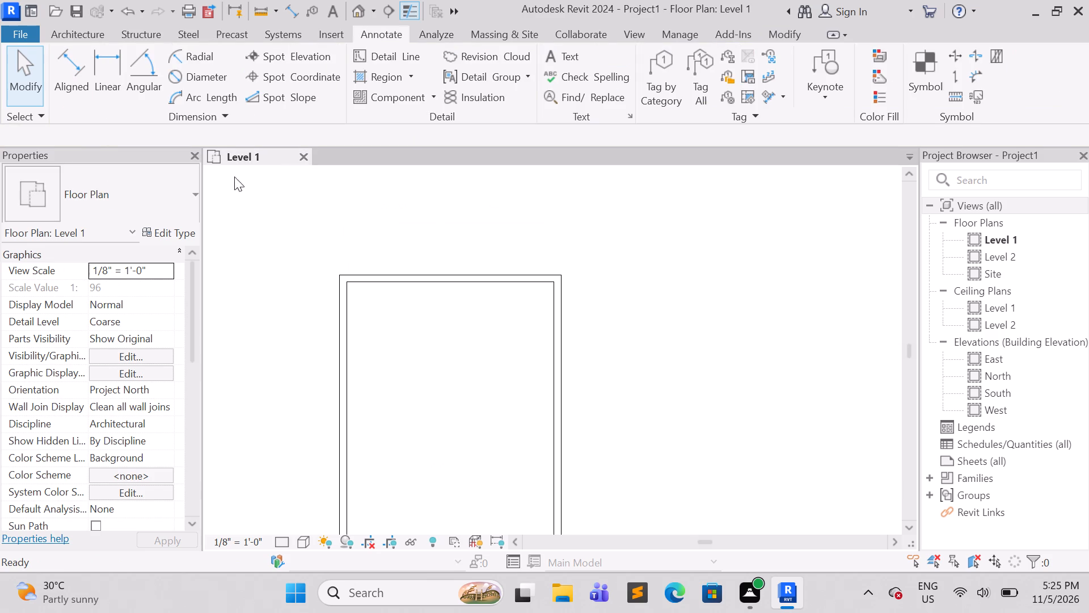
Set Generic - 6" as the Basic Wall type for new walls, without drawing any wall.
{"action": "left_click", "coordinate": [73, 28]}
{"action": "left_click", "coordinate": [71, 72]}
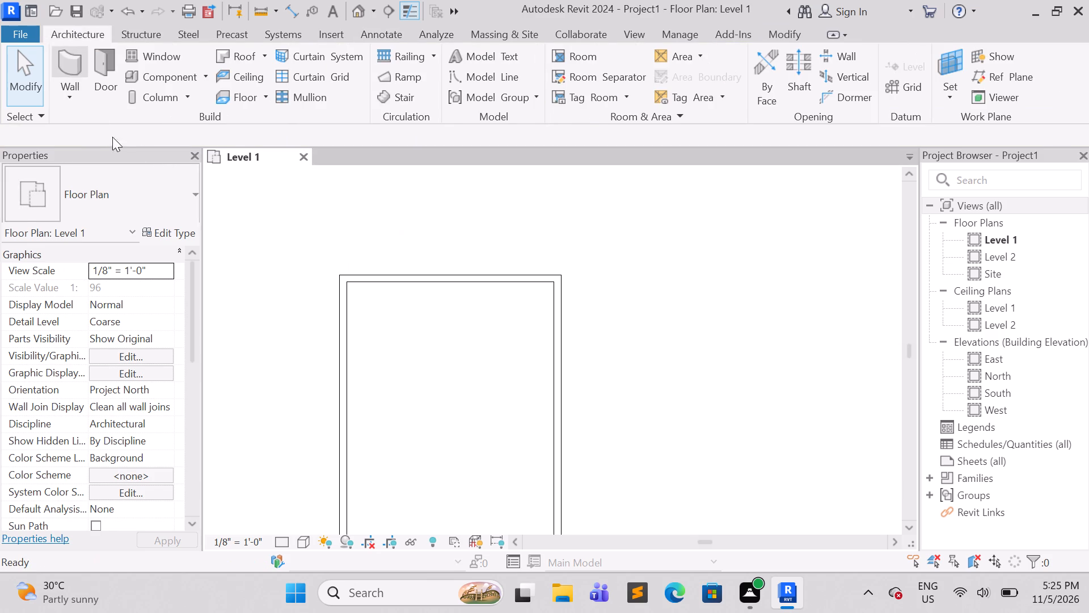
{"action": "left_click", "coordinate": [170, 202]}
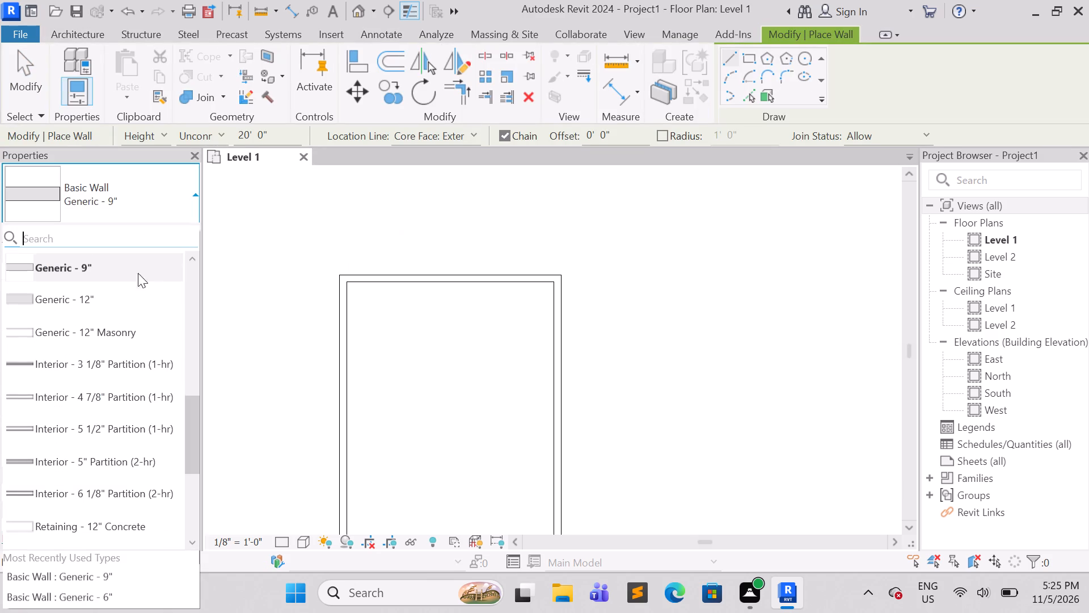
{"action": "scroll", "coordinate": [75, 448], "scroll_direction": "down", "scroll_amount": 3}
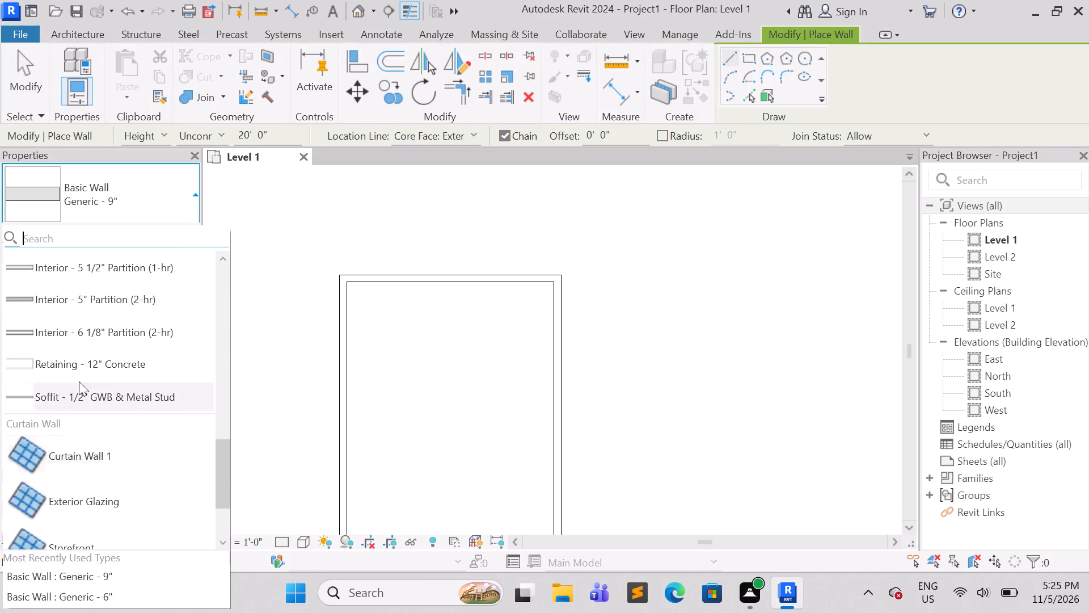
{"action": "scroll", "coordinate": [91, 352], "scroll_direction": "up", "scroll_amount": 2}
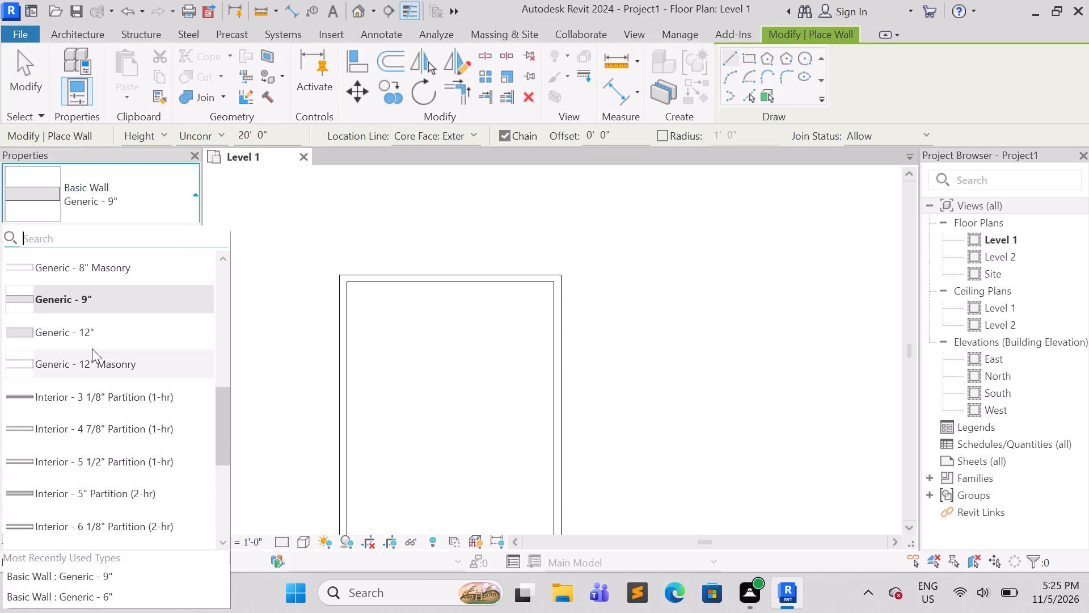
{"action": "scroll", "coordinate": [92, 349], "scroll_direction": "up", "scroll_amount": 1}
{"action": "scroll", "coordinate": [90, 292], "scroll_direction": "up", "scroll_amount": 1}
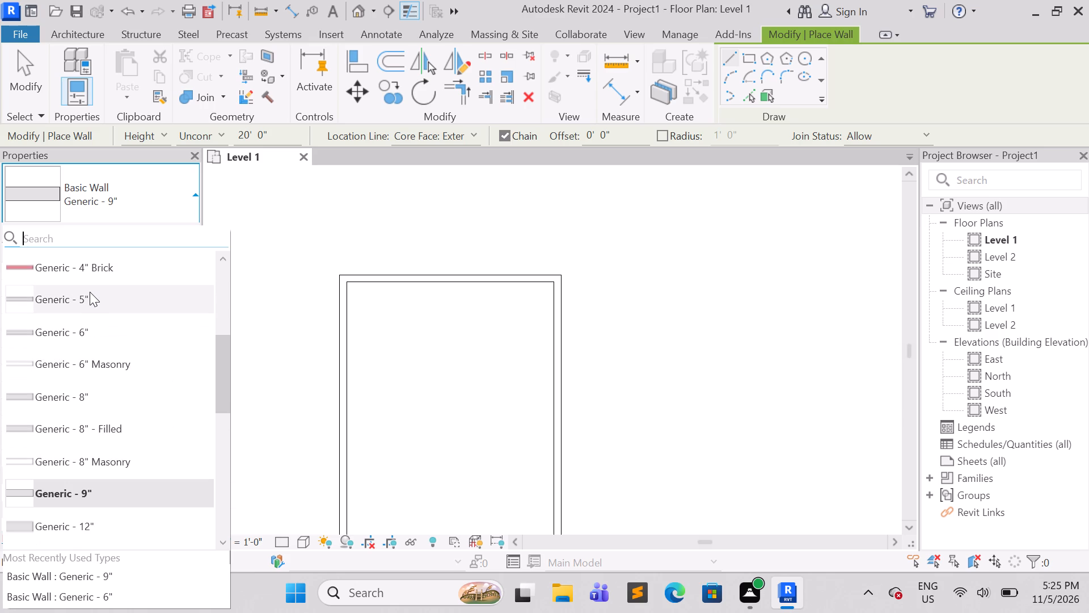
{"action": "left_click", "coordinate": [94, 328]}
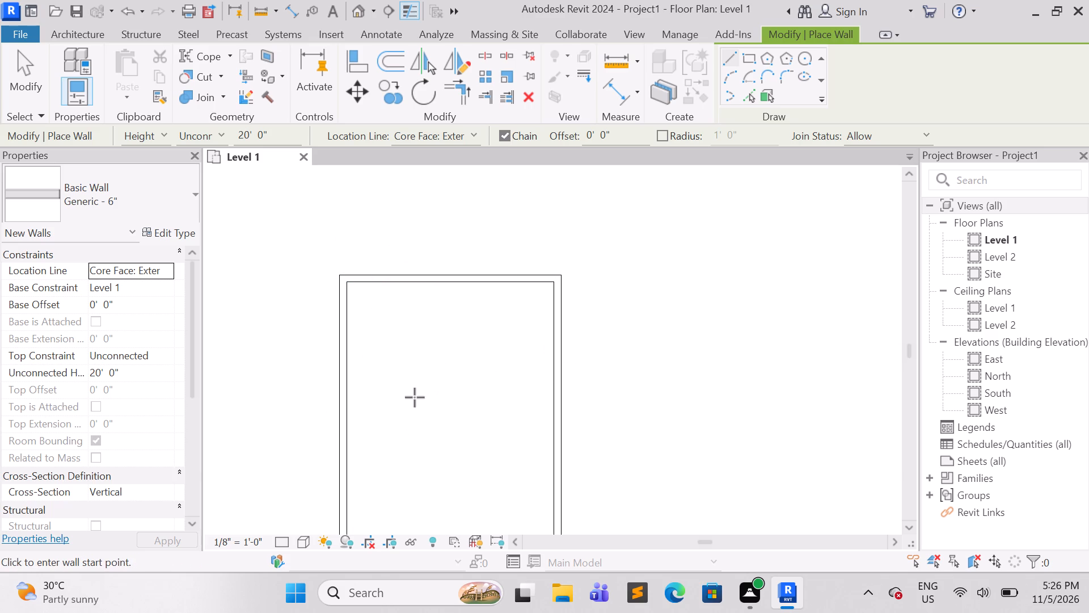
{"action": "key", "text": "Escape"}
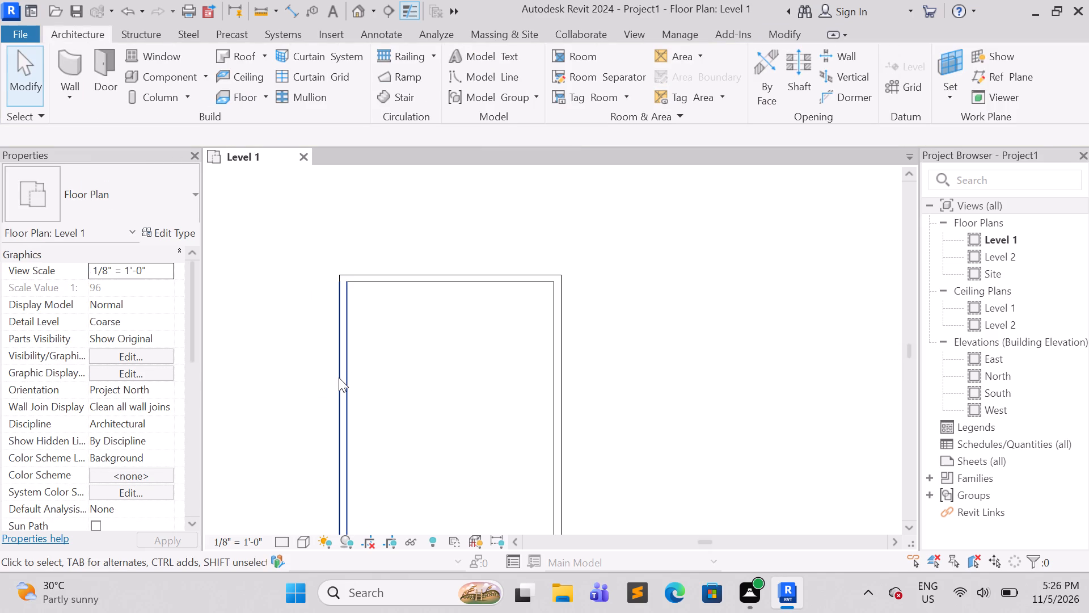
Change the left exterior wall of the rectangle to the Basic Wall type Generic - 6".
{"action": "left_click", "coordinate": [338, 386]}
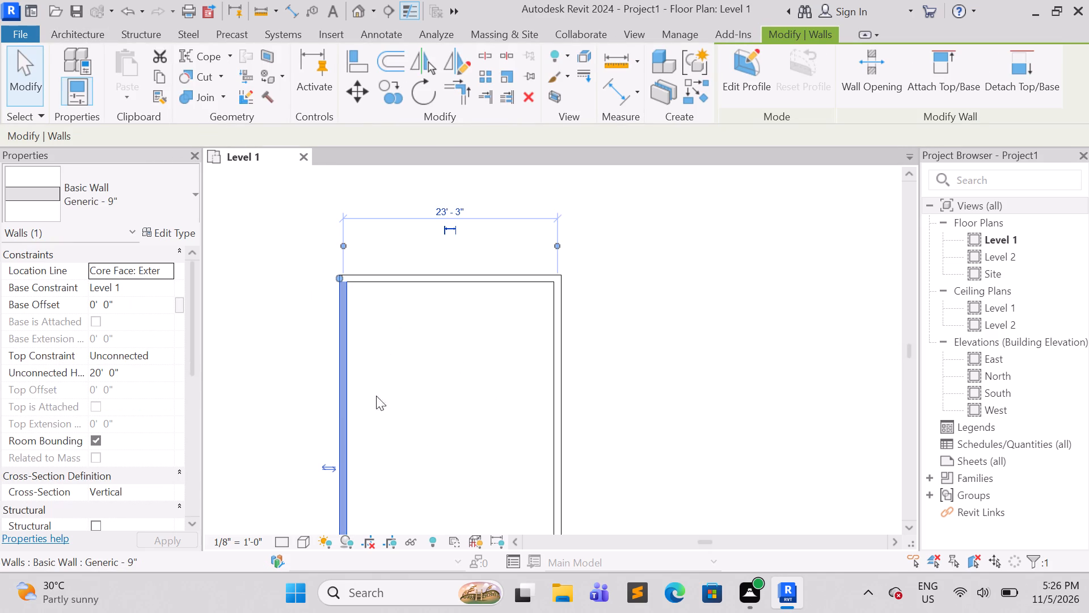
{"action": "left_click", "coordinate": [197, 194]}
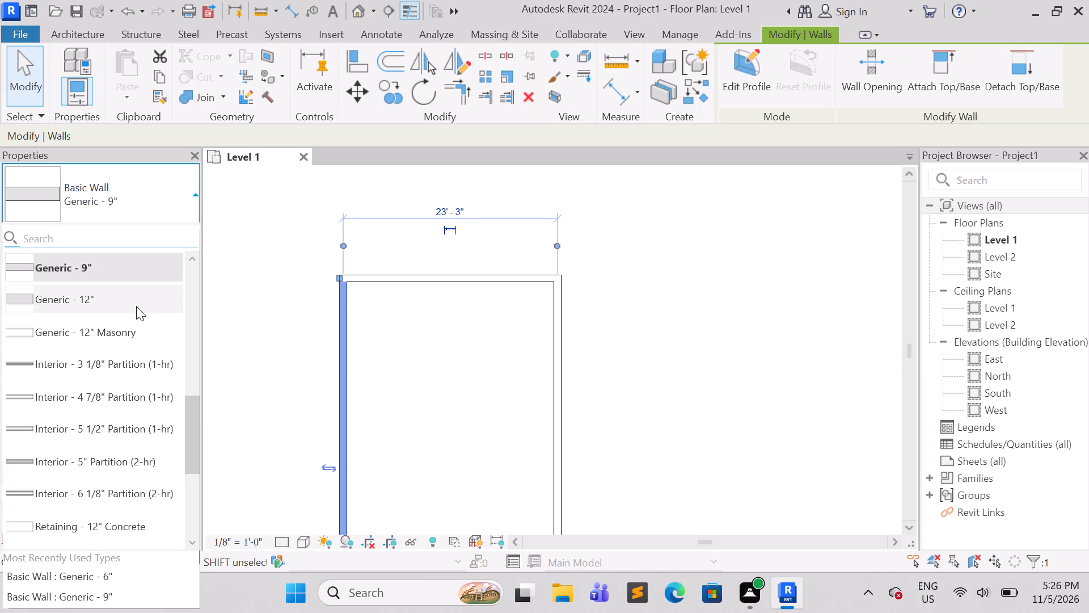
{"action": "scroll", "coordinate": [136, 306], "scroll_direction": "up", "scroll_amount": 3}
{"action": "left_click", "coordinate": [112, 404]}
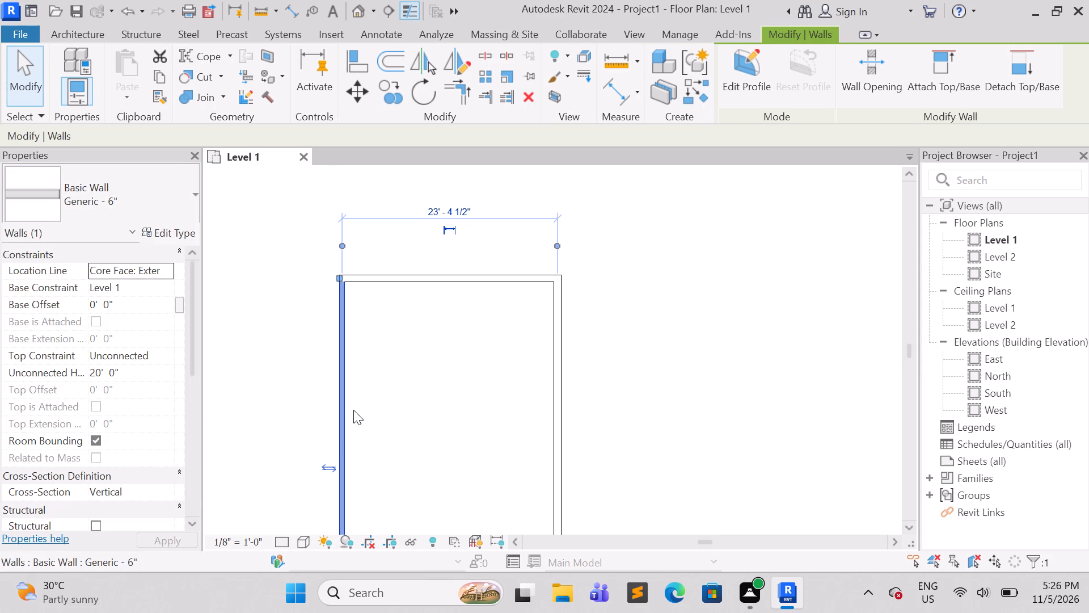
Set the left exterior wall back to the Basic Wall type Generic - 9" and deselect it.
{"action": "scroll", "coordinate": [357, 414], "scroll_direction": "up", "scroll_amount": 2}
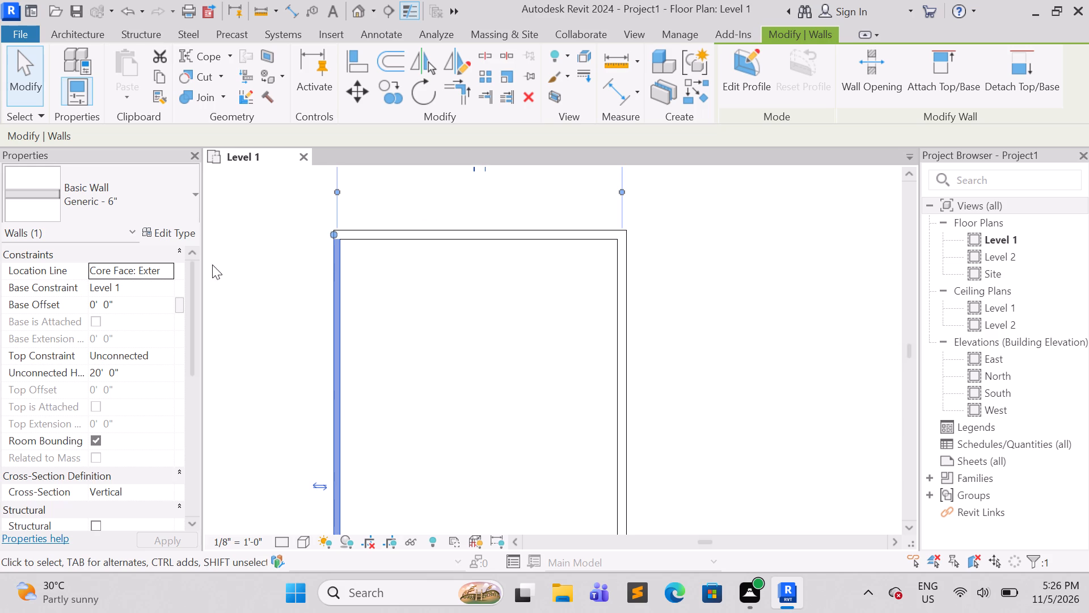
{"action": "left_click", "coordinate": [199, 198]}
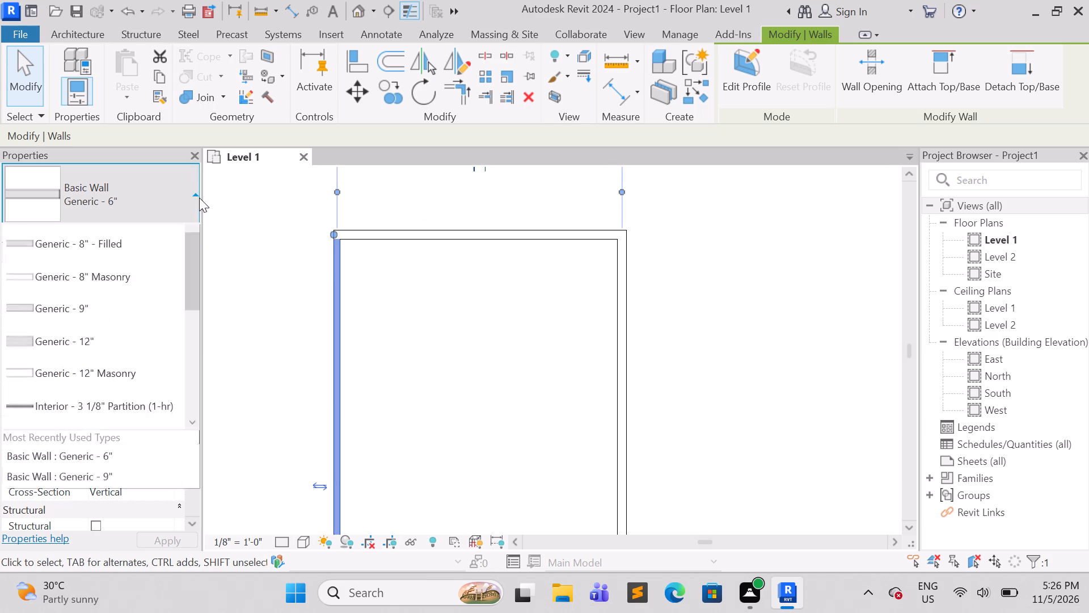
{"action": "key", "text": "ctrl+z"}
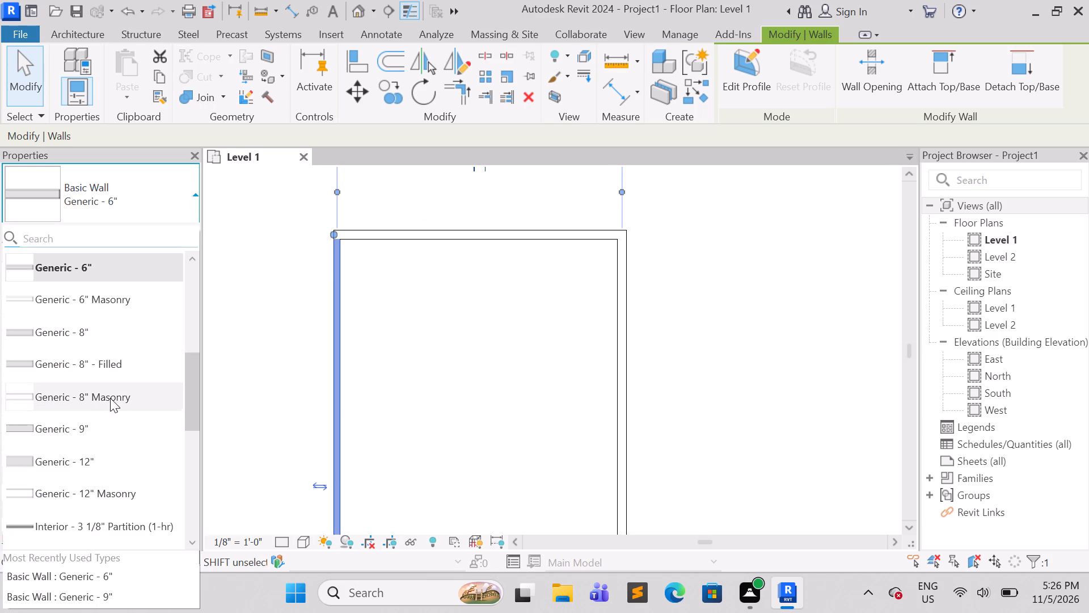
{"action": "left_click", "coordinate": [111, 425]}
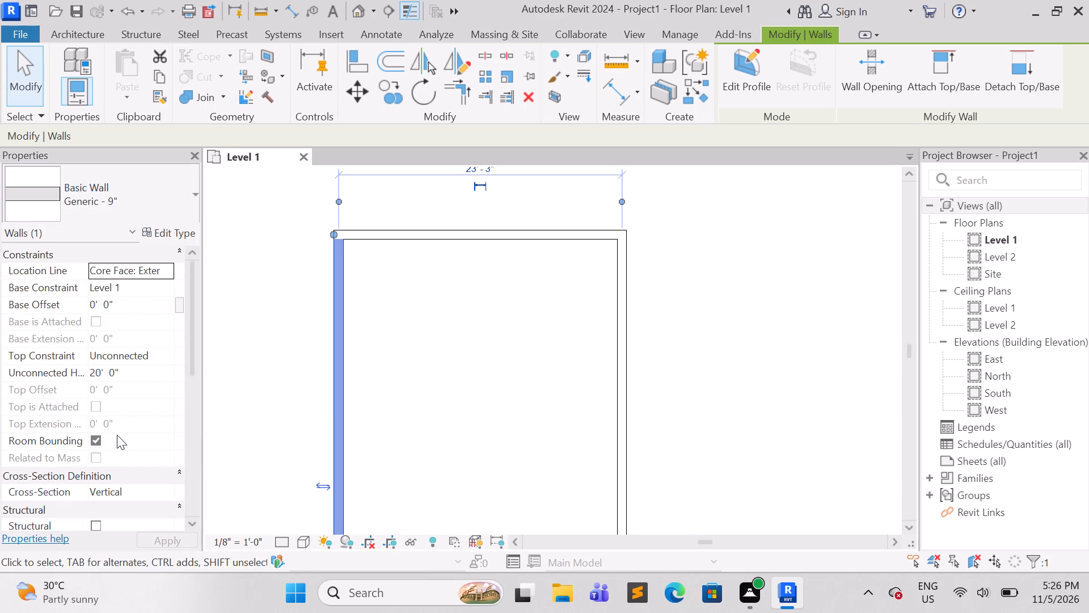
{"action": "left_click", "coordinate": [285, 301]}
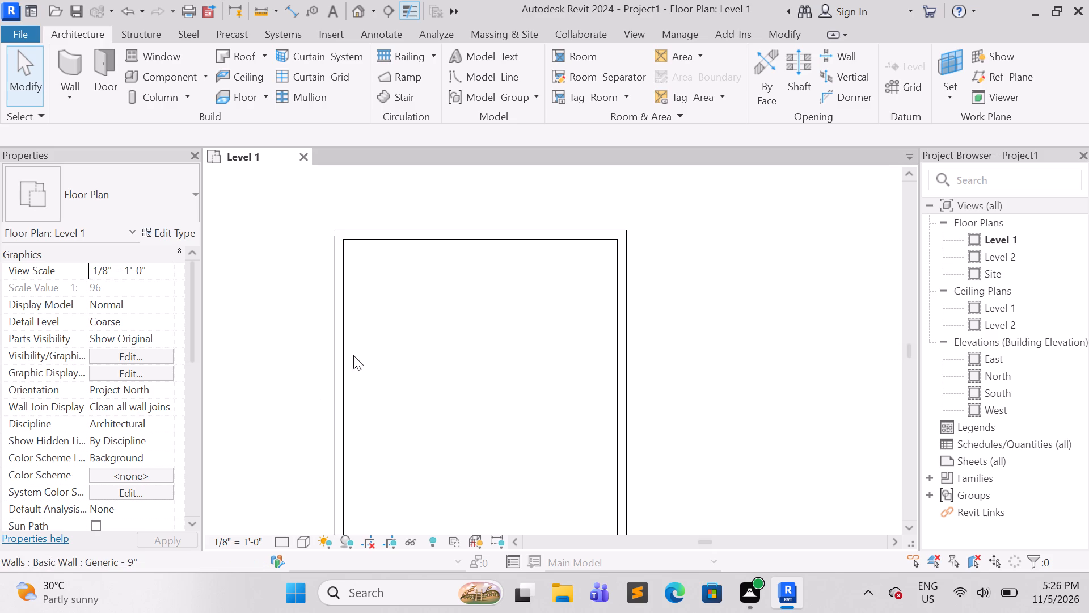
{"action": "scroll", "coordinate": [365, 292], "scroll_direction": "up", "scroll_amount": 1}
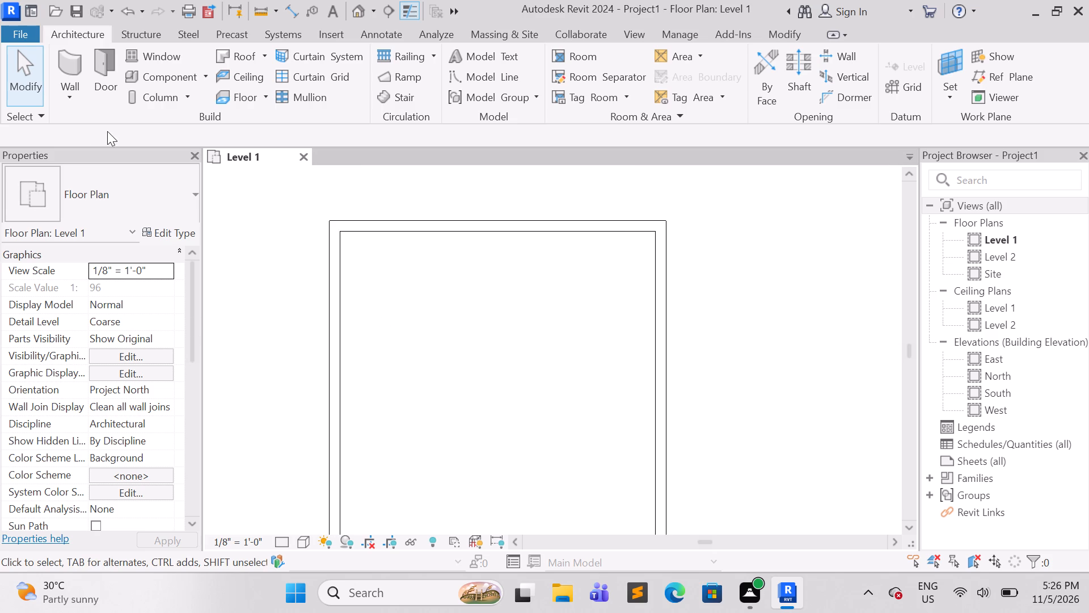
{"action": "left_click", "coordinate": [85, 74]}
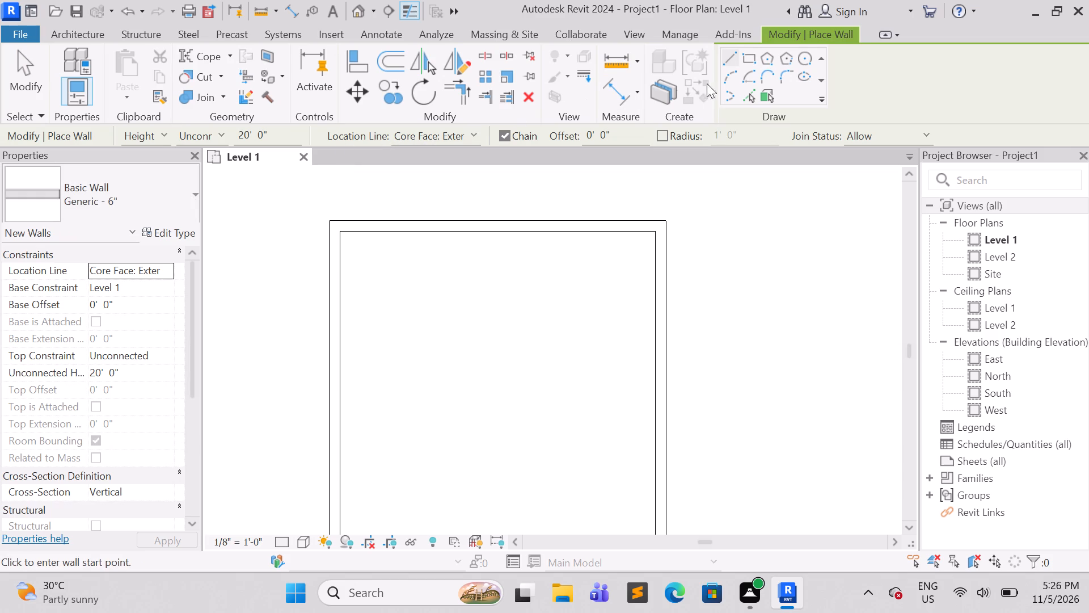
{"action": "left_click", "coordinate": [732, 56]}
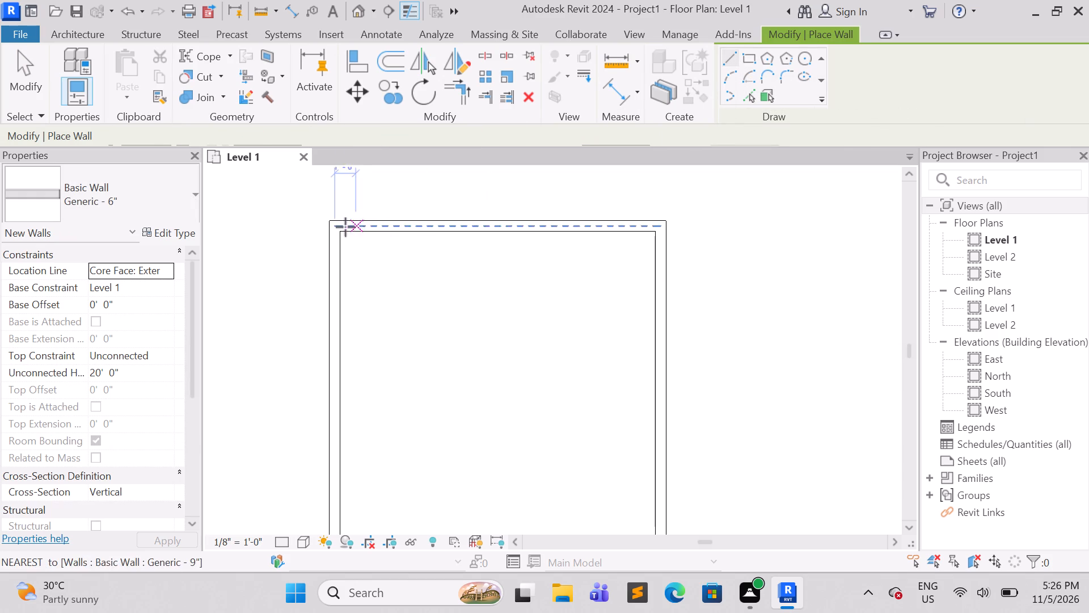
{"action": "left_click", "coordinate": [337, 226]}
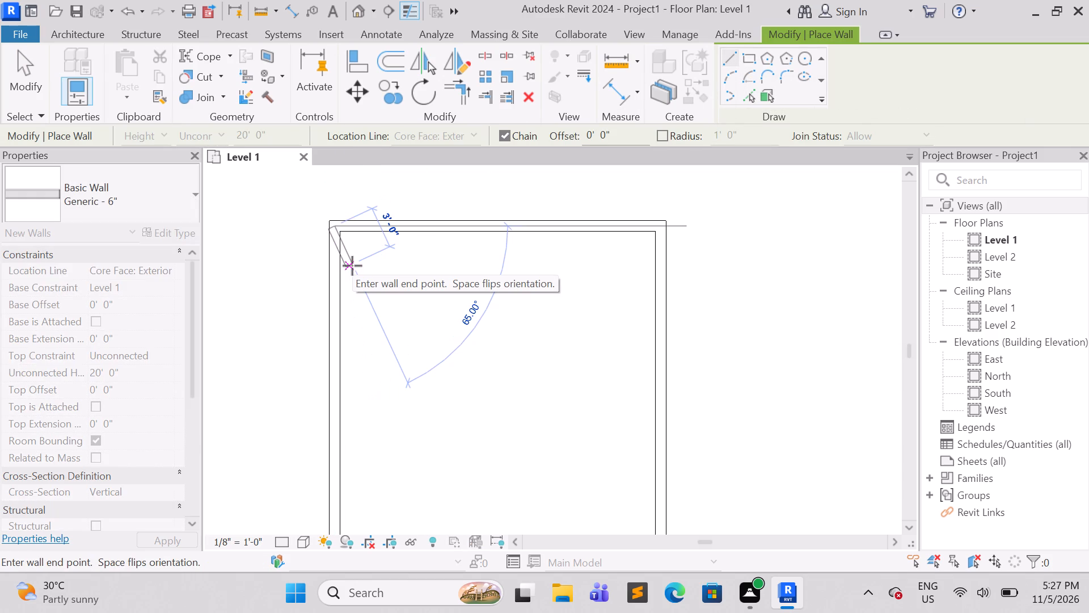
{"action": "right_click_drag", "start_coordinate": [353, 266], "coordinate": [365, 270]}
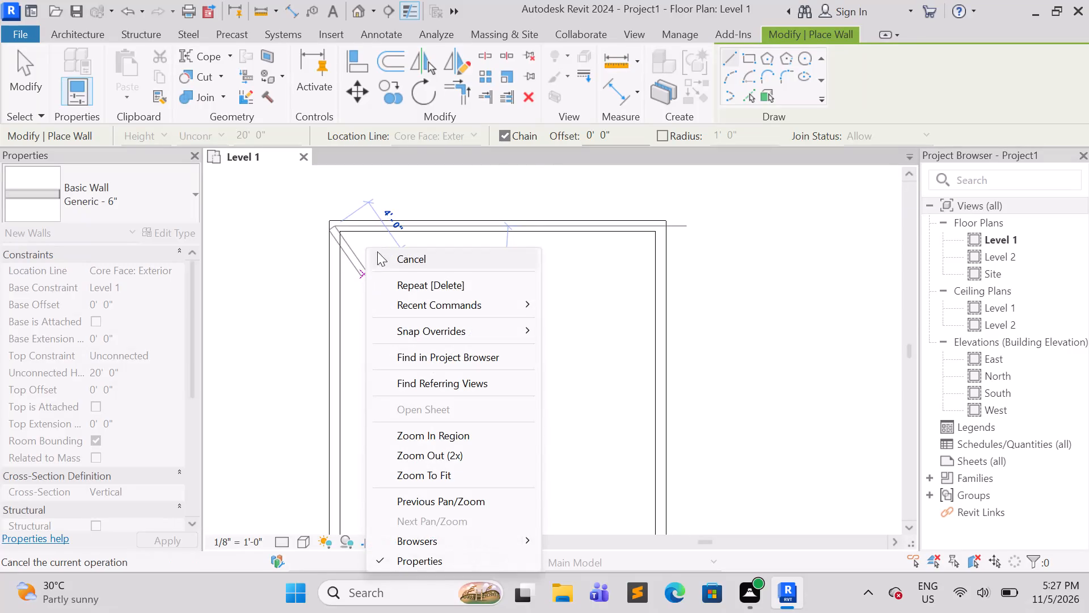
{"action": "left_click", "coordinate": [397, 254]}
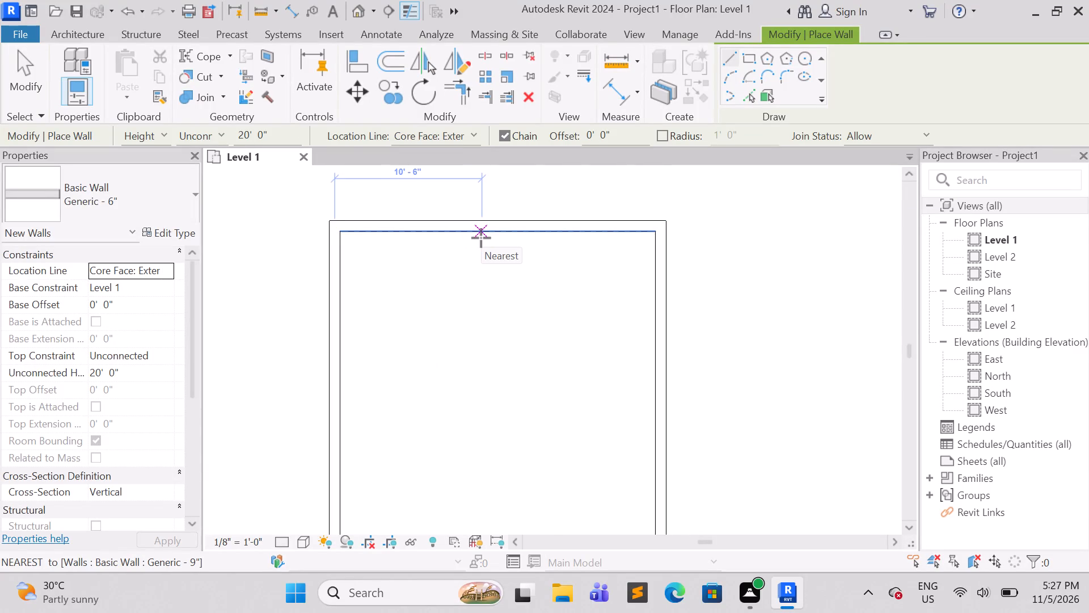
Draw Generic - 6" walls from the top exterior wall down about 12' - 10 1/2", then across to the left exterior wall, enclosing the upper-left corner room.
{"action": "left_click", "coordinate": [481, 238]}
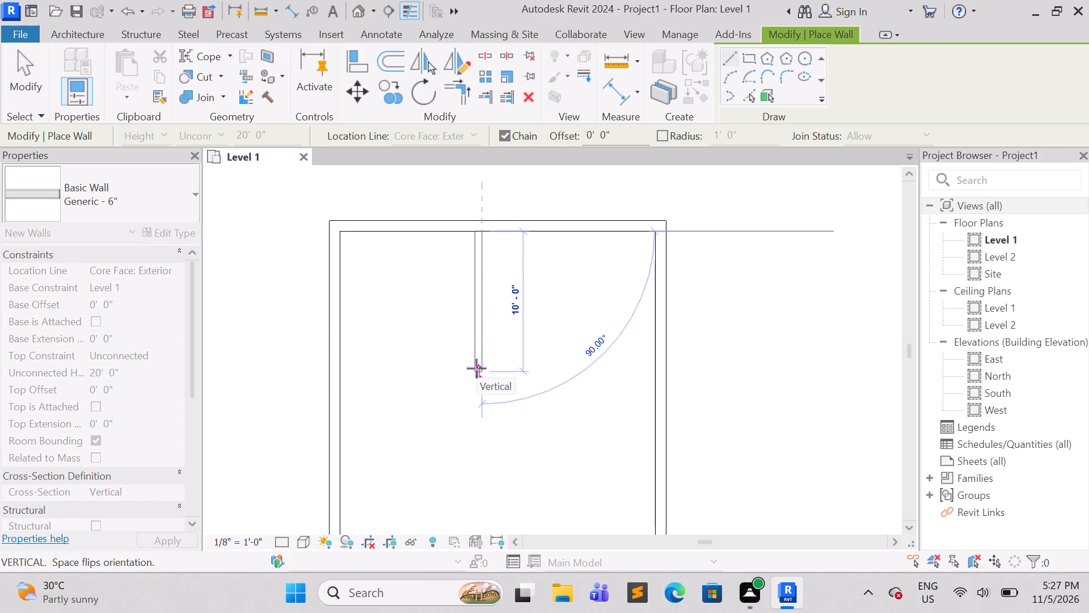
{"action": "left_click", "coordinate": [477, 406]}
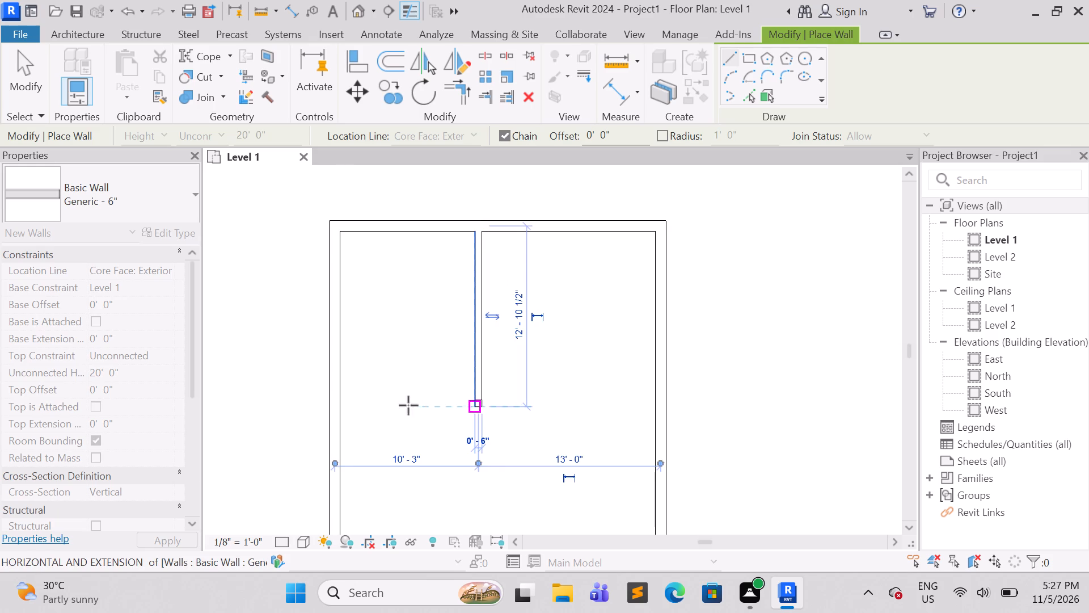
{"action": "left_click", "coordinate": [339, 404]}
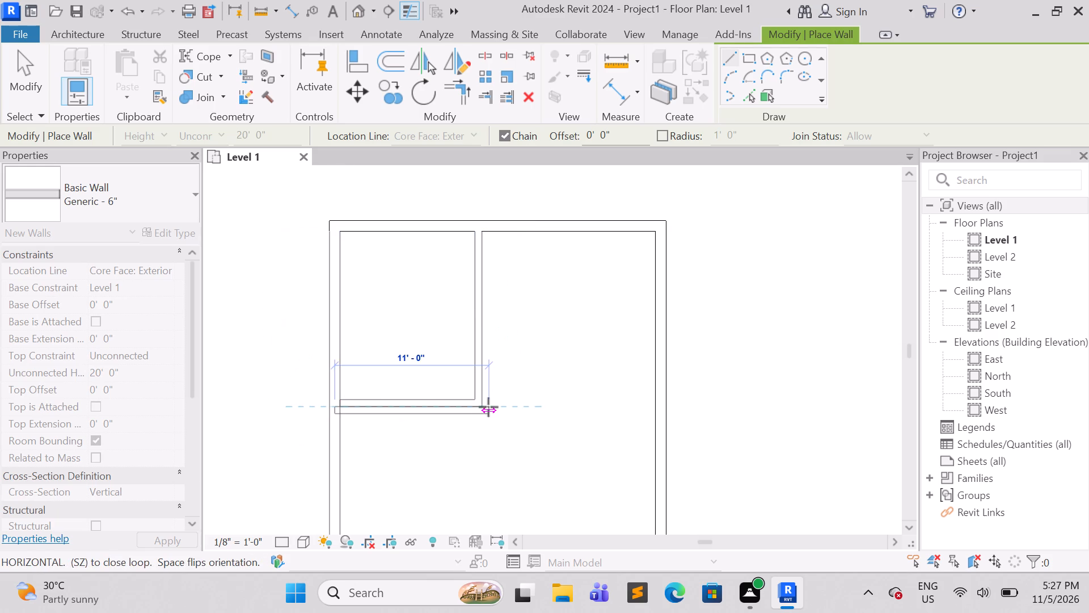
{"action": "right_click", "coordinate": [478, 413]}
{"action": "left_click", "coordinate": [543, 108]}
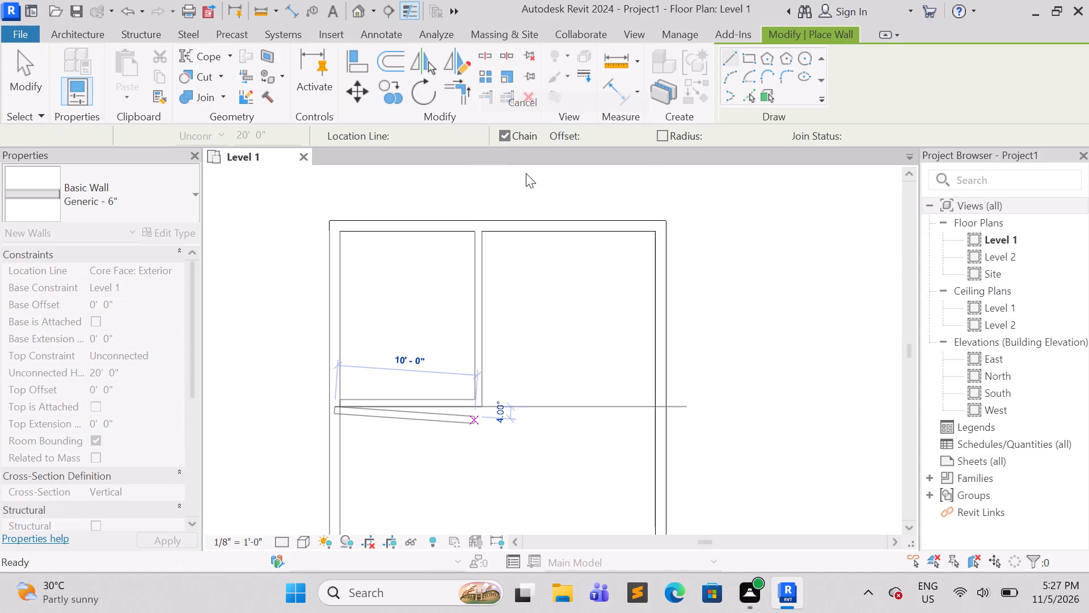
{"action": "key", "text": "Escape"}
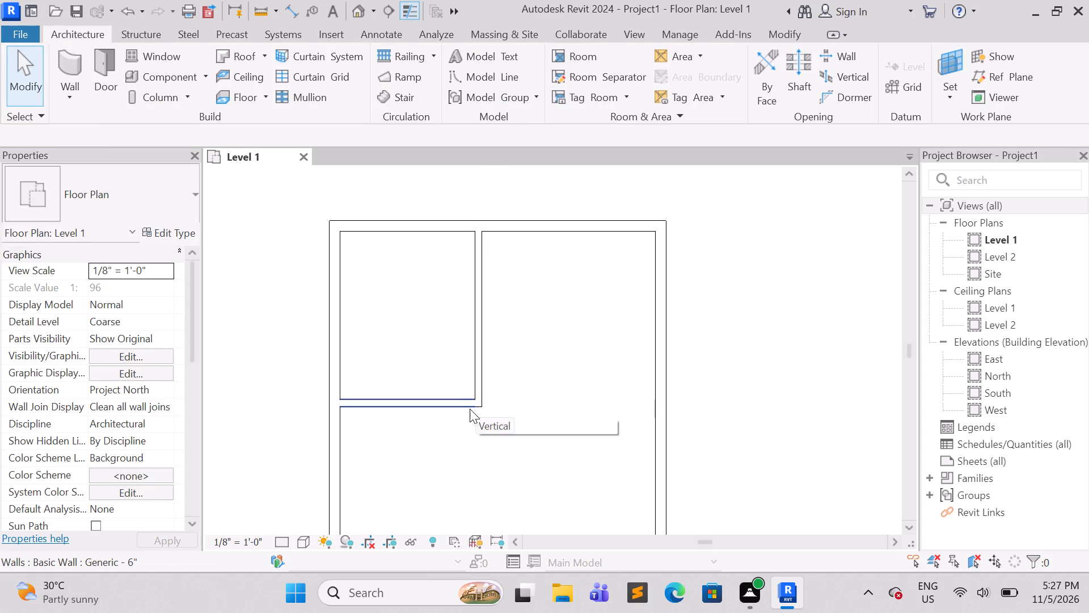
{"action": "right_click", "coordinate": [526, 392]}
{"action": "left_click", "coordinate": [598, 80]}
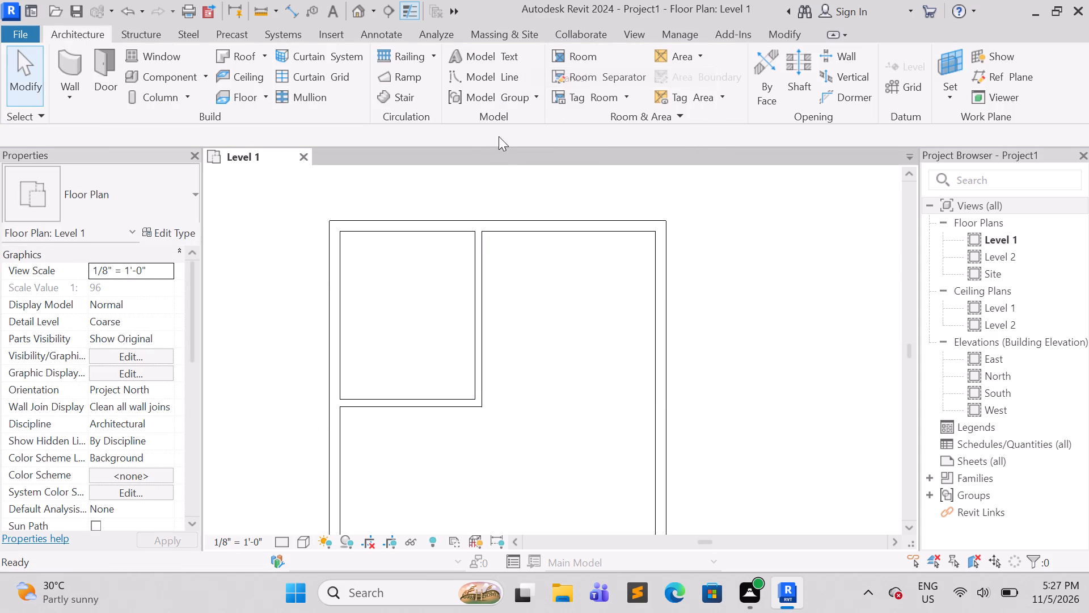
Check the corner room's clear width between the left exterior wall and the vertical interior wall with an Aligned dimension, without placing it.
{"action": "left_click", "coordinate": [378, 35]}
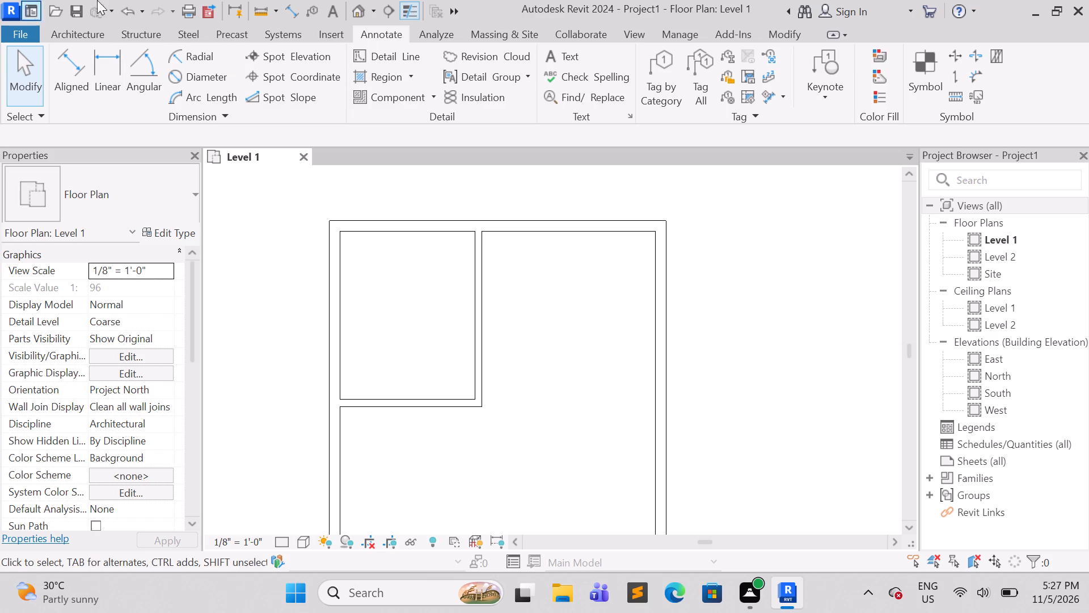
{"action": "left_click", "coordinate": [69, 70]}
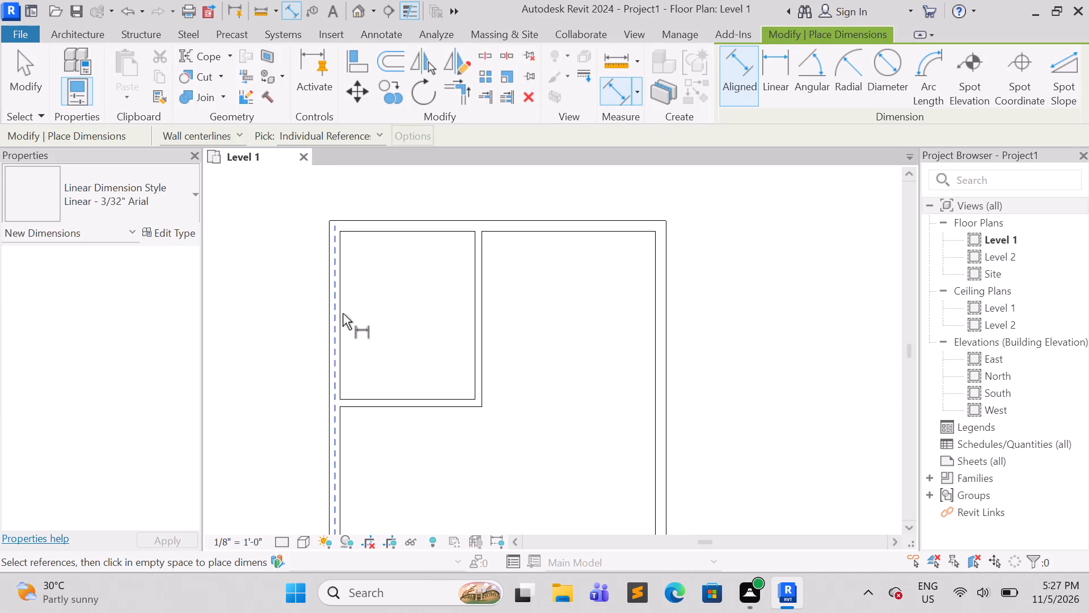
{"action": "key", "text": "Tab"}
{"action": "left_click", "coordinate": [341, 243]}
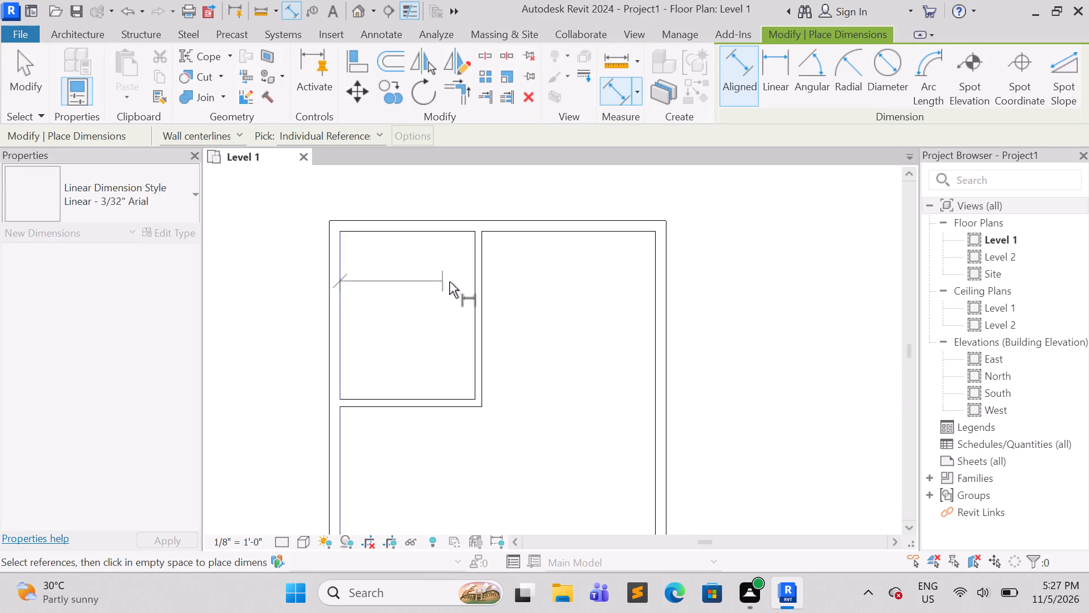
{"action": "key", "text": "Tab"}
{"action": "left_click", "coordinate": [473, 271]}
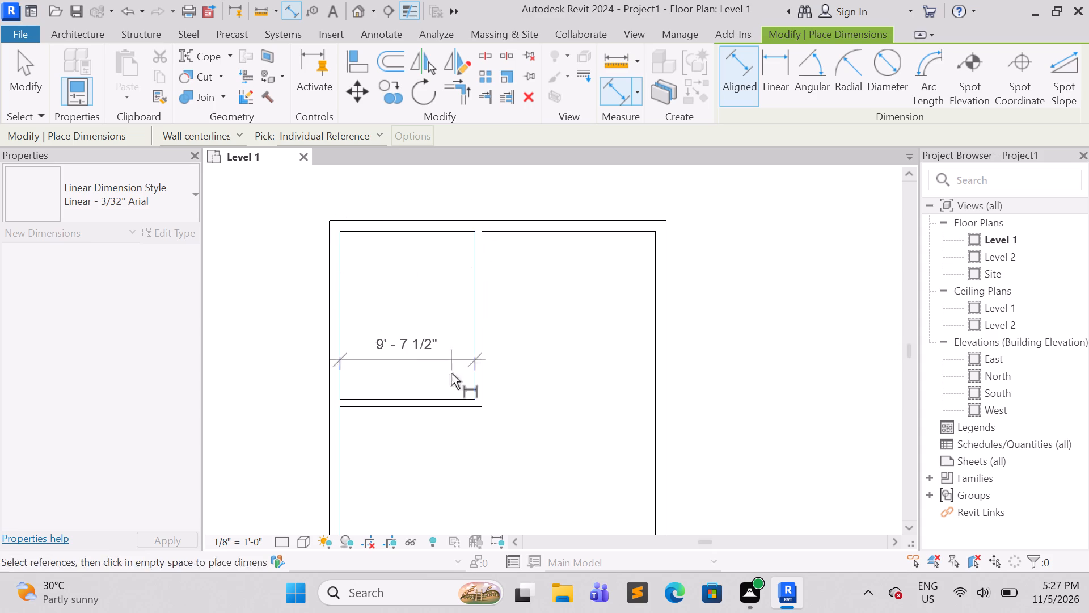
{"action": "key", "text": "Escape"}
{"action": "key", "text": "Escape"}
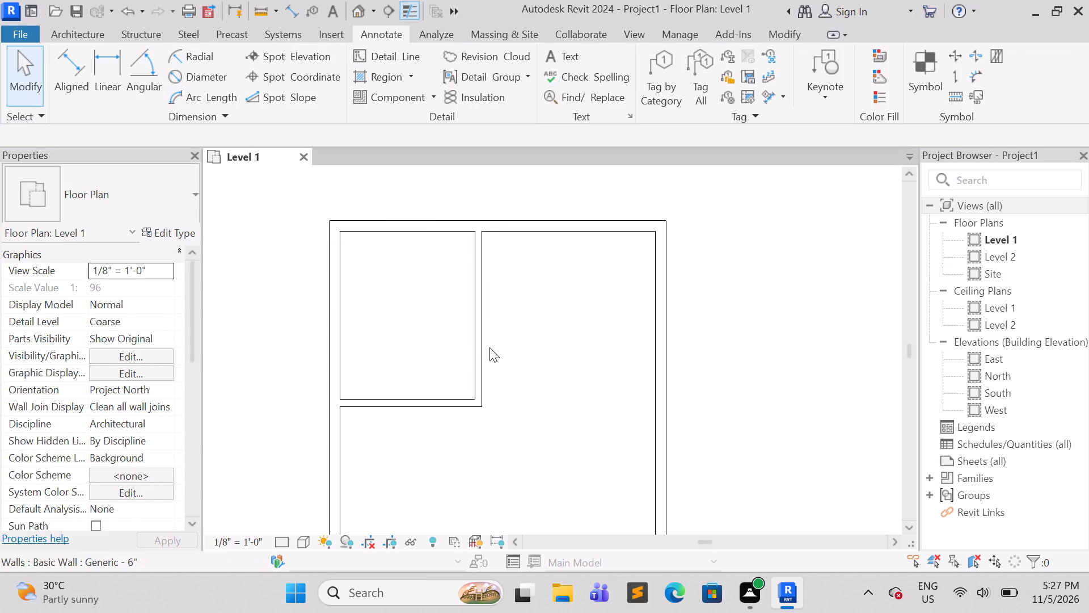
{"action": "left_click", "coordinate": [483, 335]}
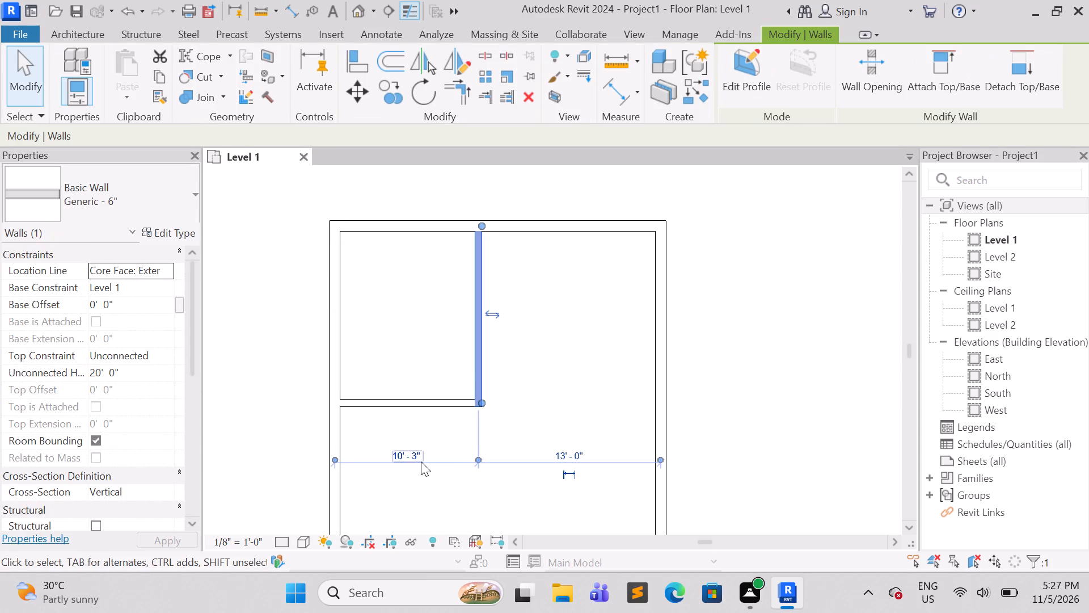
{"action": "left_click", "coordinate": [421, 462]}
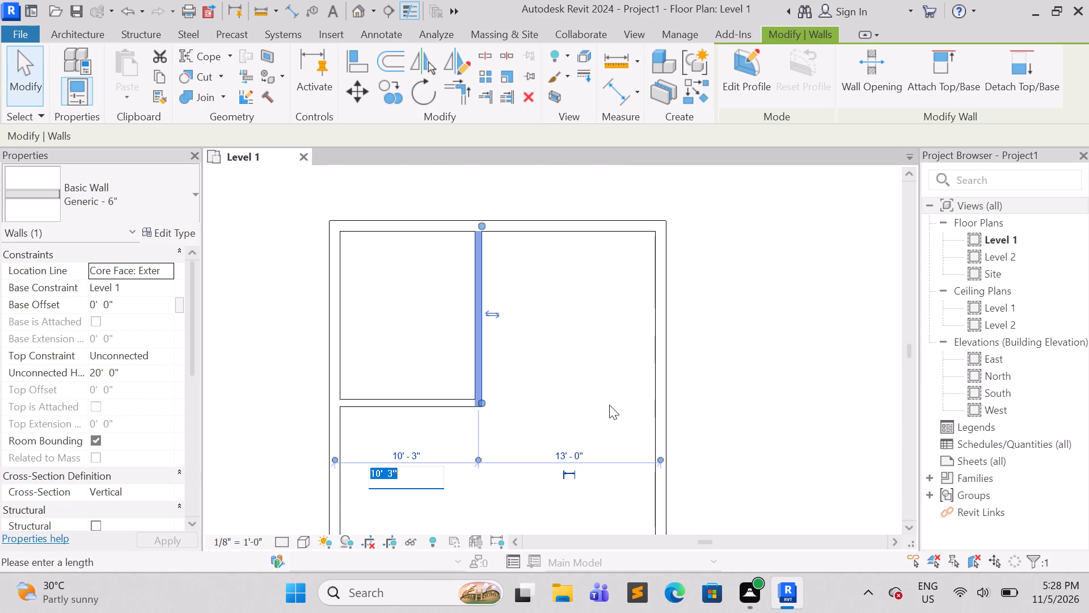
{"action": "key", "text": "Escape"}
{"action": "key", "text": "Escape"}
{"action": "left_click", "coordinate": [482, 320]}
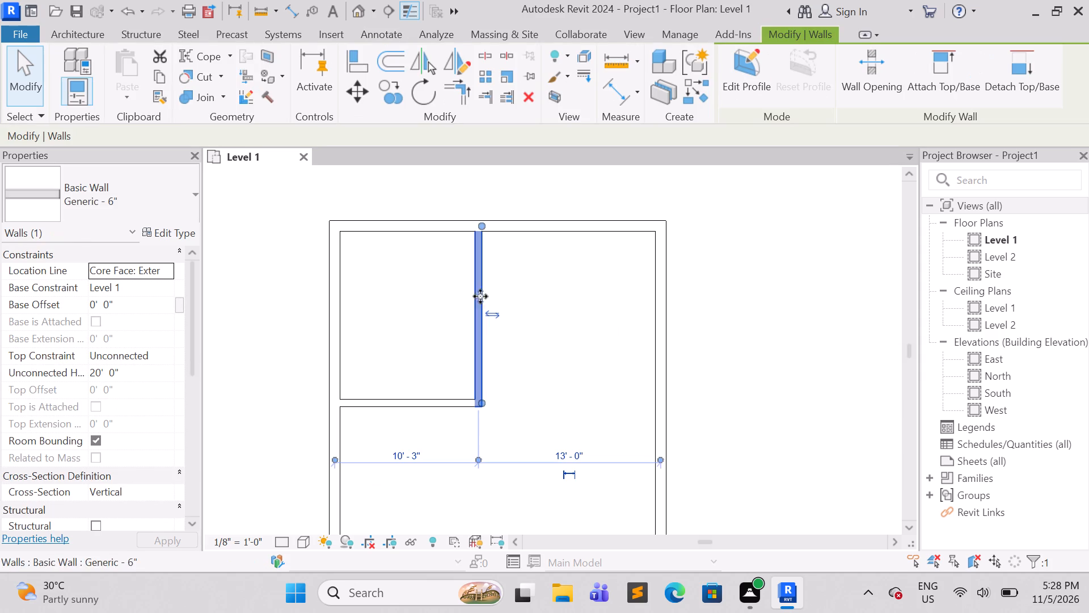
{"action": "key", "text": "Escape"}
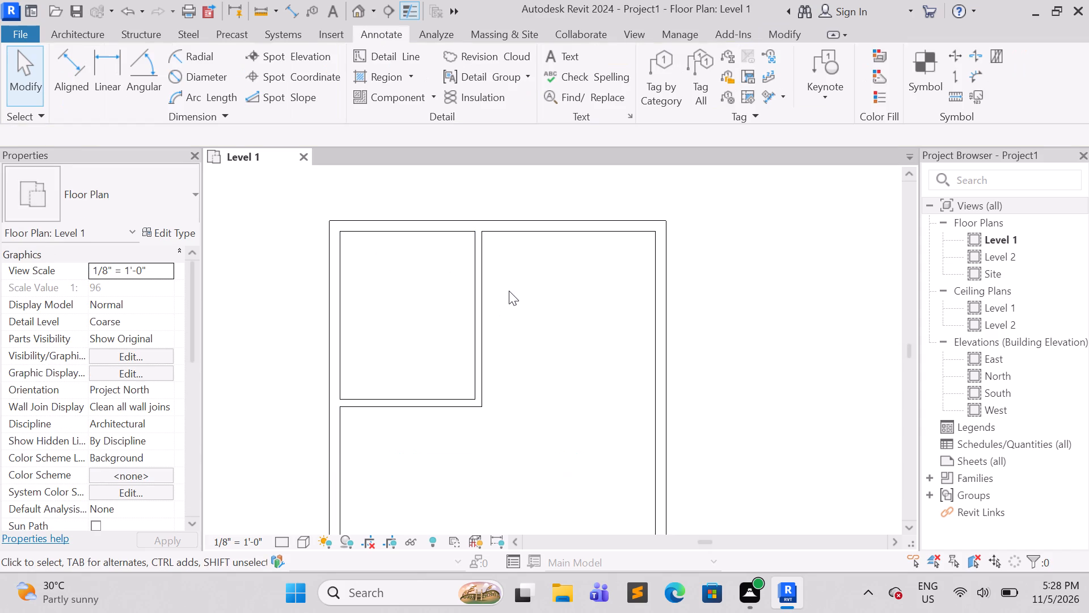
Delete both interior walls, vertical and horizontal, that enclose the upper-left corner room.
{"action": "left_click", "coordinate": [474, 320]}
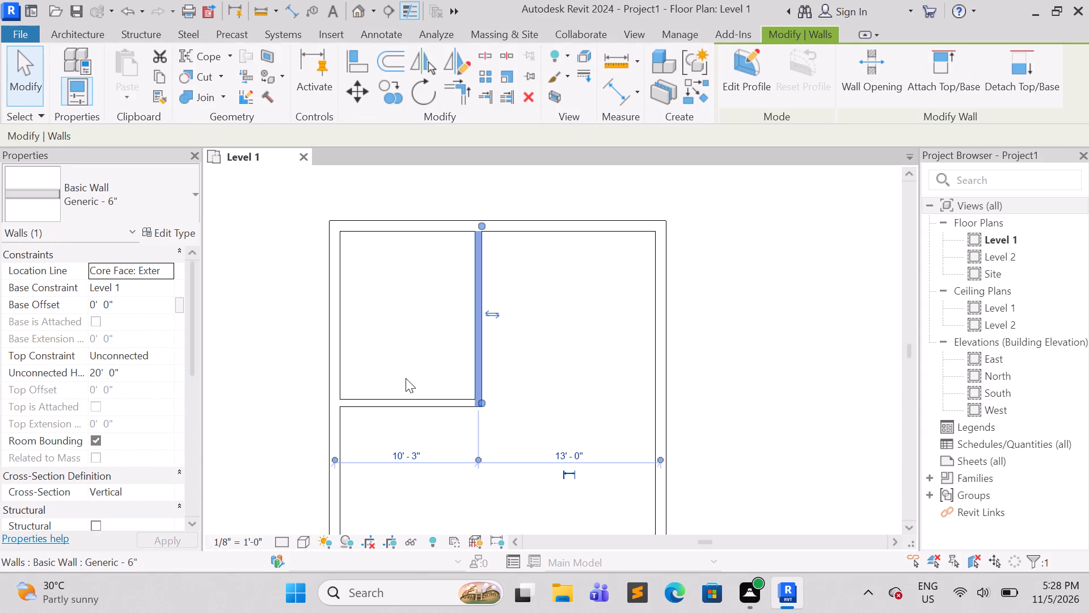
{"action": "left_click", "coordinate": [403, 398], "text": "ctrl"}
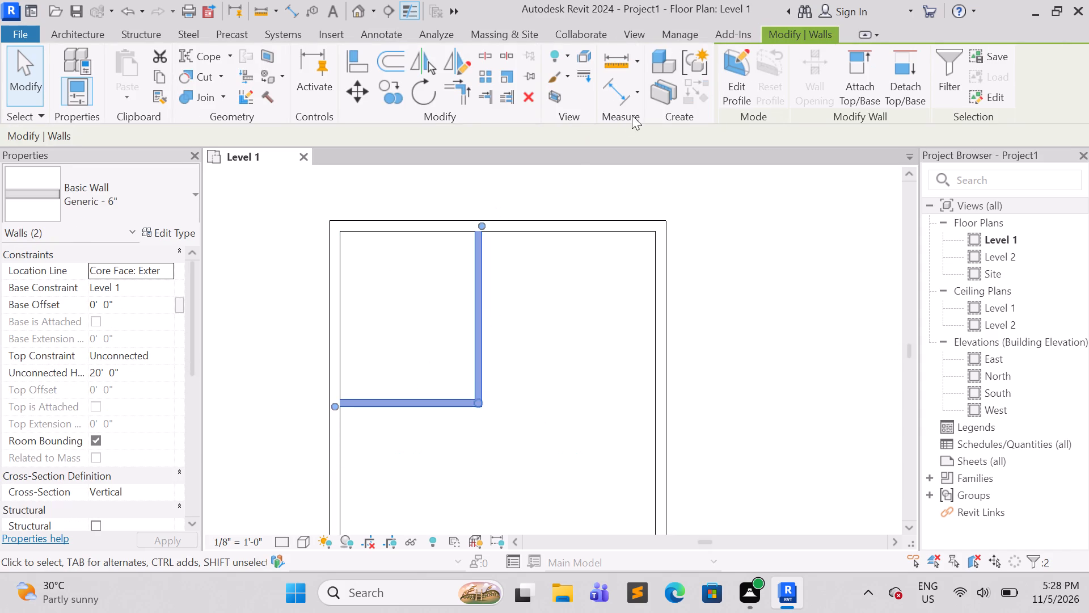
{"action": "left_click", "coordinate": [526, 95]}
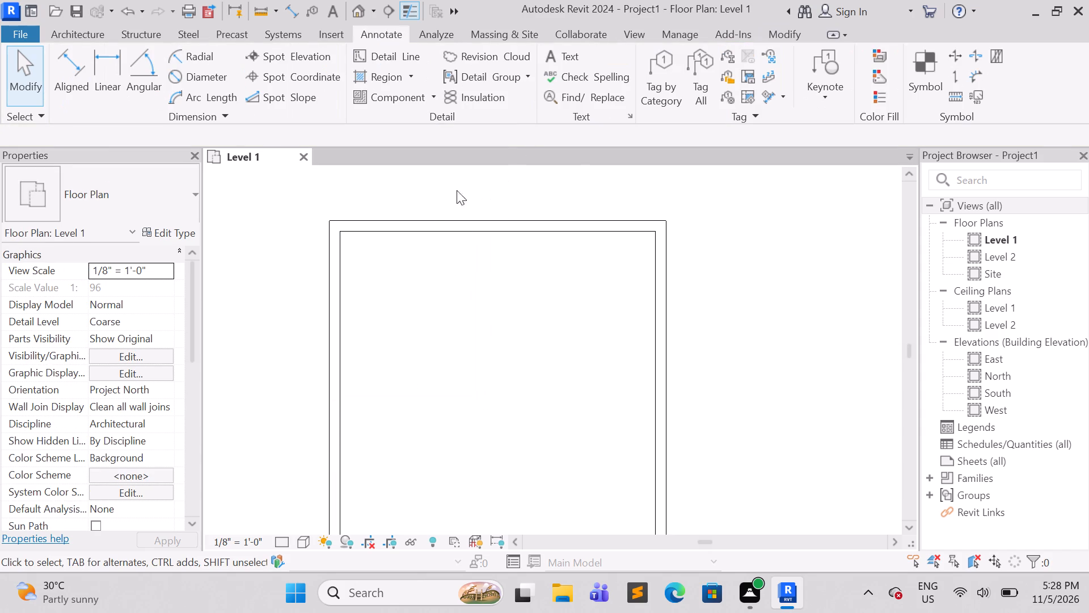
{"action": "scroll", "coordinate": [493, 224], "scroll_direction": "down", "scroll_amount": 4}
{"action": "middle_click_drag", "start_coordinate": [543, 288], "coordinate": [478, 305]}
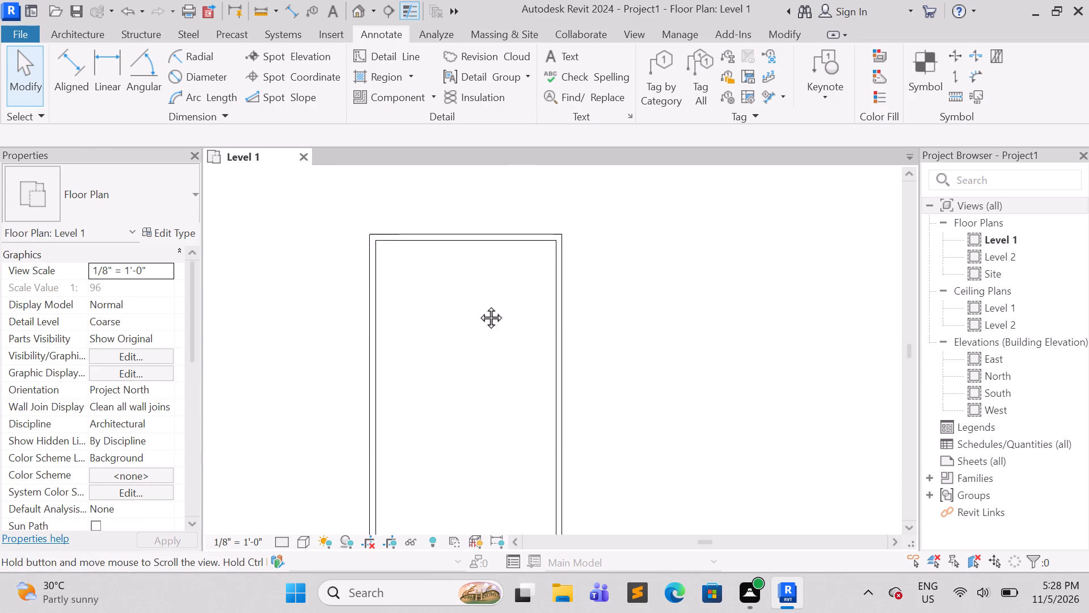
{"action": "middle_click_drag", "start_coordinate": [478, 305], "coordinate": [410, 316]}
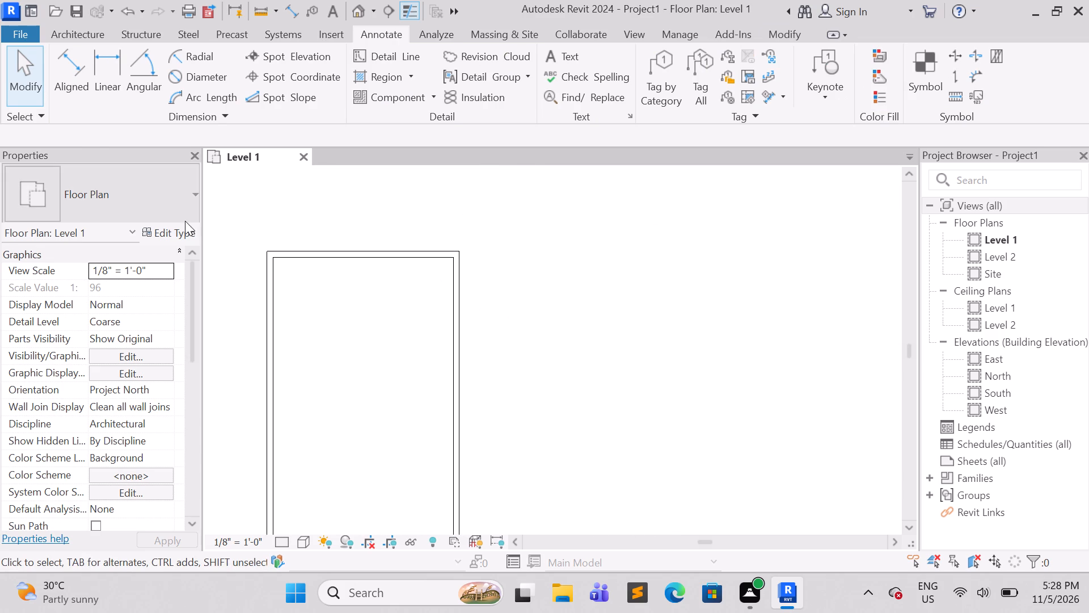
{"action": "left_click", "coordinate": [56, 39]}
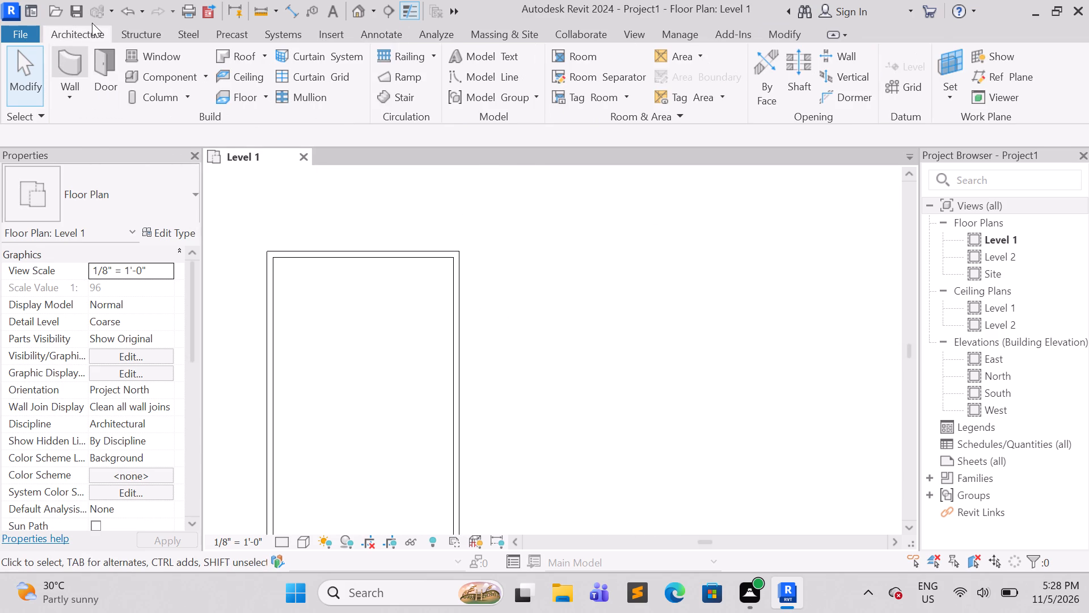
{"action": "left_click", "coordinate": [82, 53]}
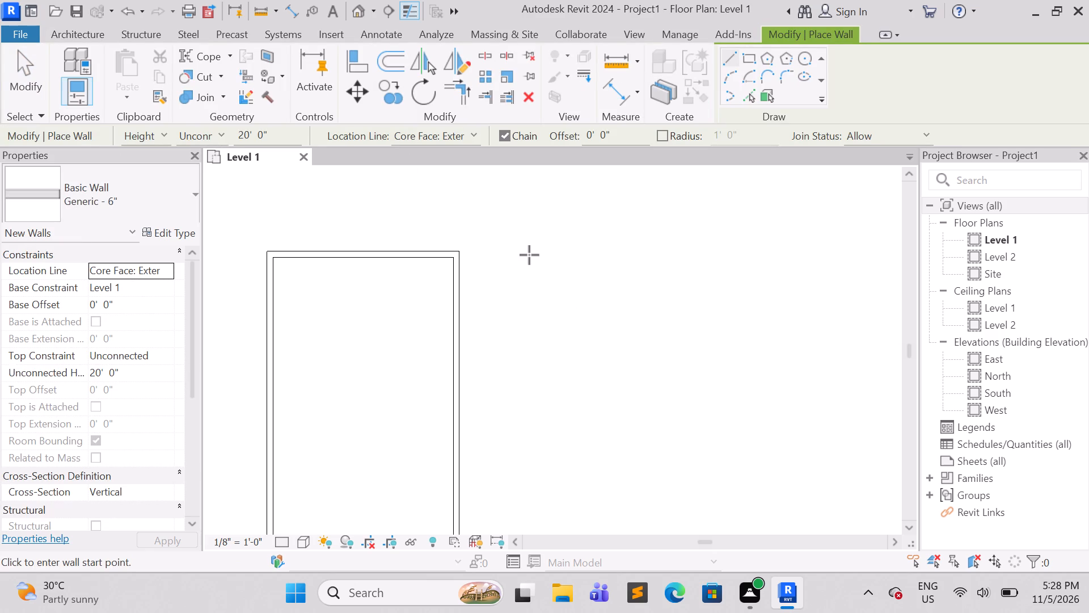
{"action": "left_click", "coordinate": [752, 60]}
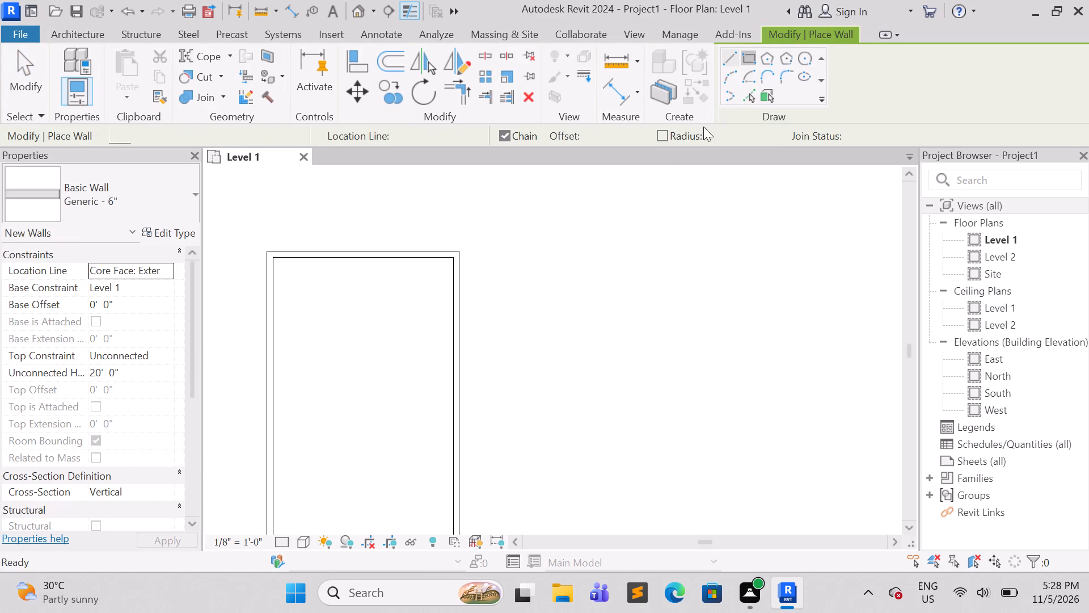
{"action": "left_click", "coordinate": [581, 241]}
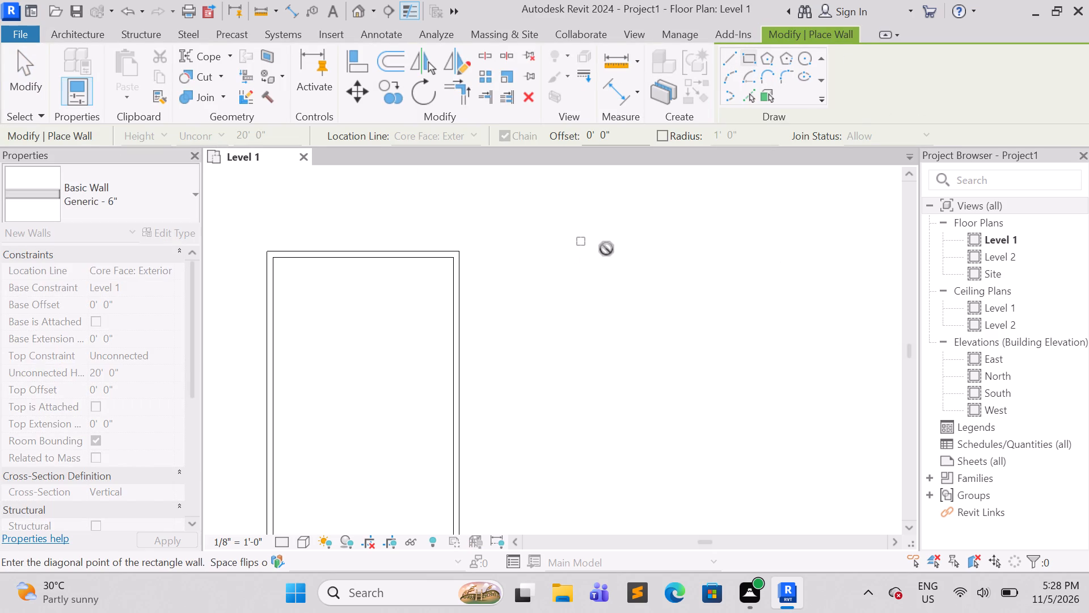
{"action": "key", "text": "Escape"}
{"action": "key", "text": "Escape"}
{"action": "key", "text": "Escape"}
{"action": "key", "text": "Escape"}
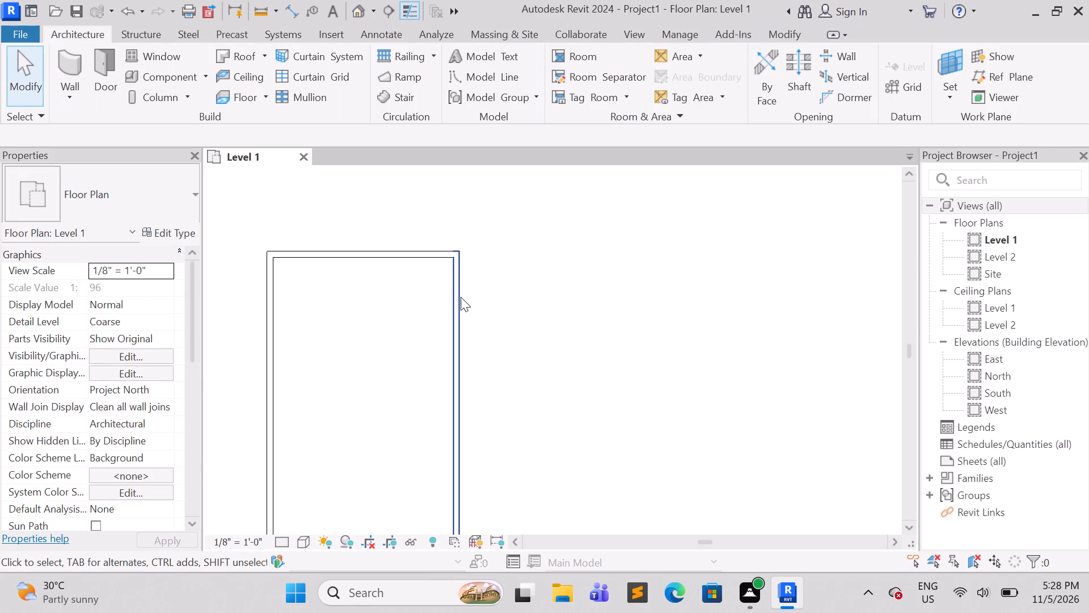
Change the left exterior wall to the Basic Wall type Generic - 6" and deselect it.
{"action": "left_click", "coordinate": [277, 303]}
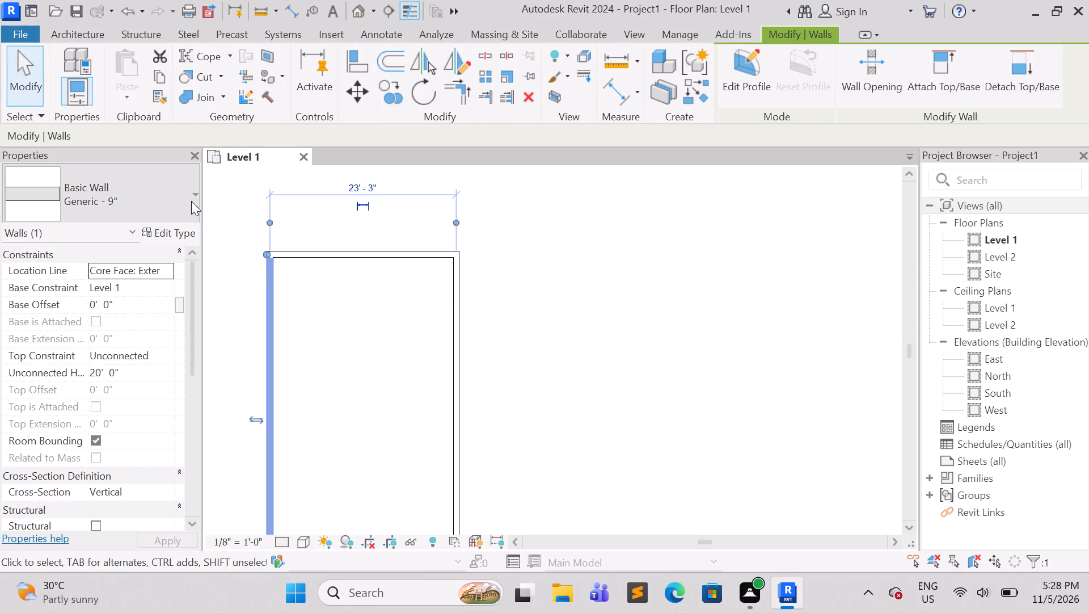
{"action": "left_click", "coordinate": [171, 241]}
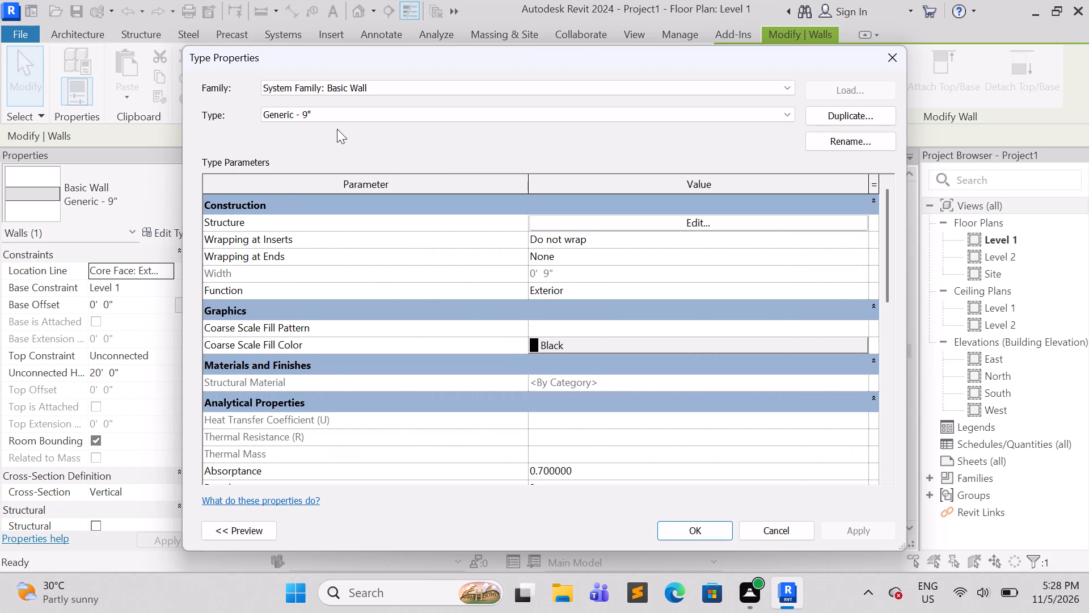
{"action": "left_click", "coordinate": [897, 66]}
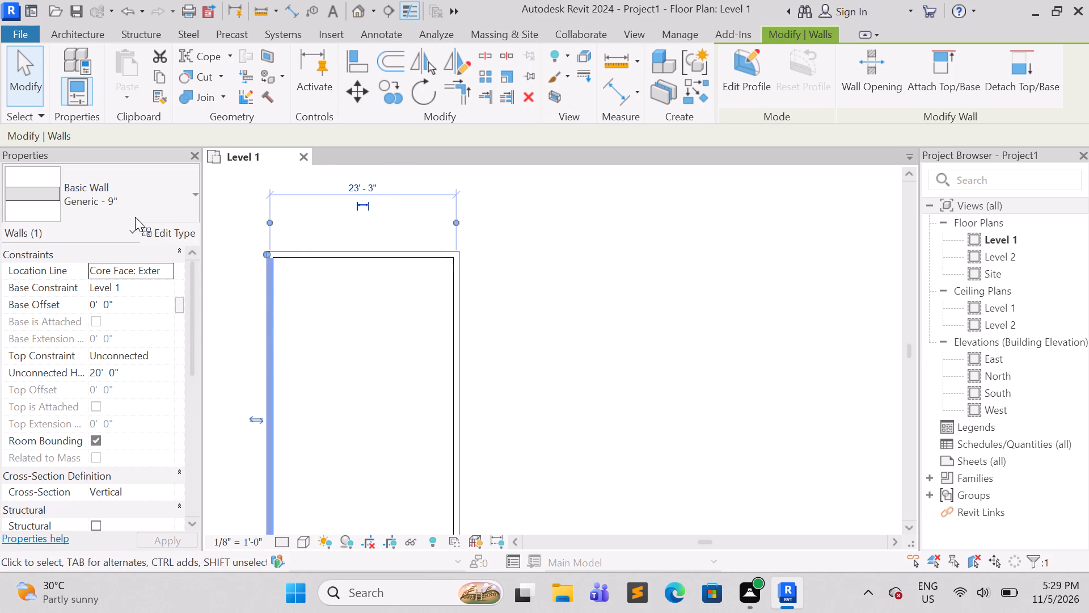
{"action": "left_click_drag", "start_coordinate": [138, 217], "coordinate": [143, 217]}
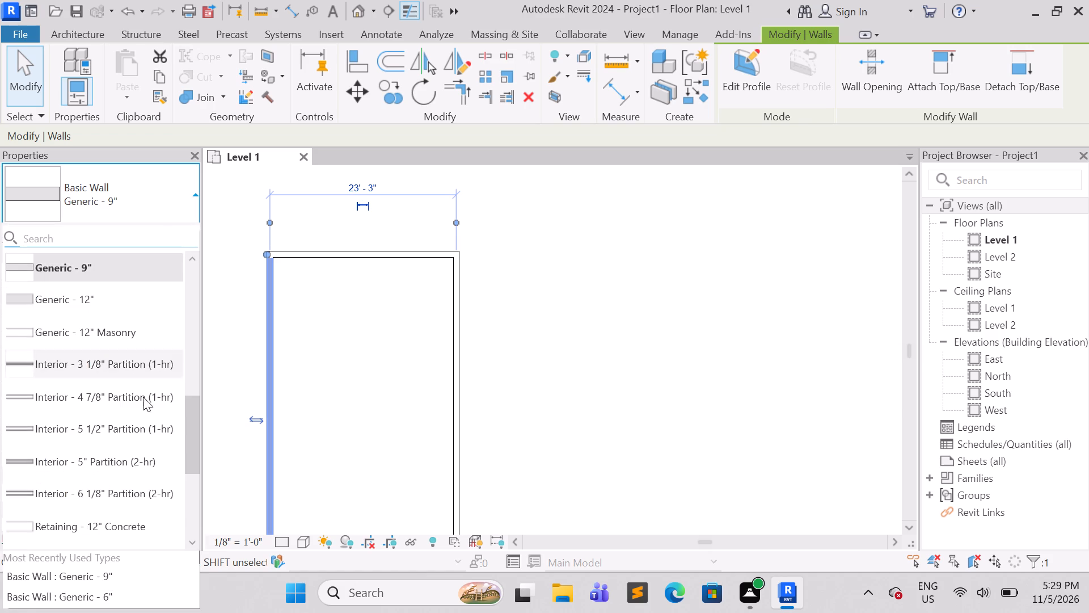
{"action": "scroll", "coordinate": [133, 441], "scroll_direction": "down", "scroll_amount": 3}
{"action": "scroll", "coordinate": [105, 335], "scroll_direction": "up", "scroll_amount": 1}
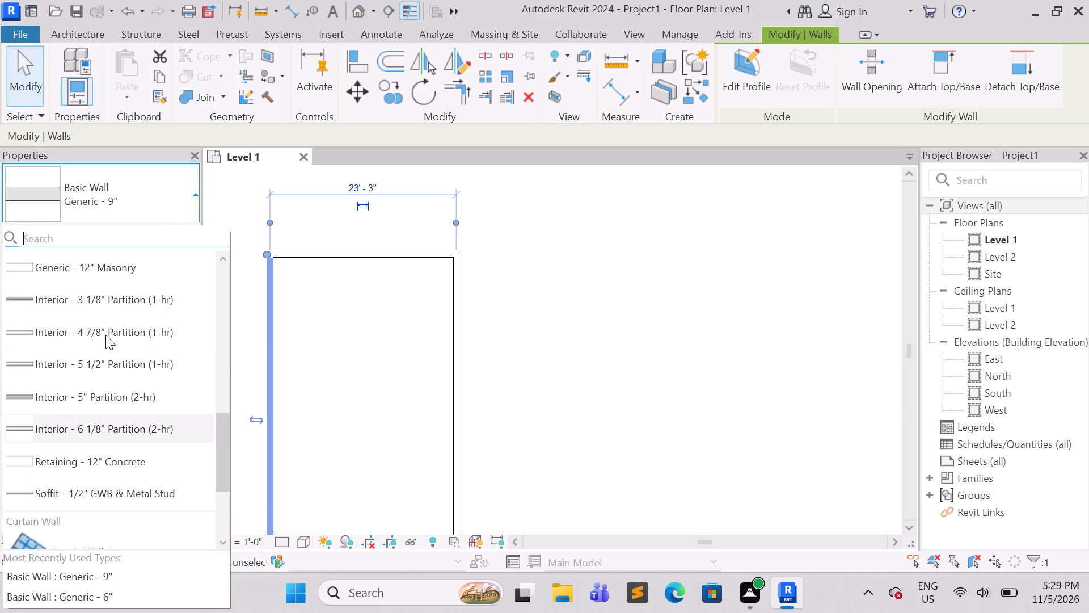
{"action": "scroll", "coordinate": [105, 335], "scroll_direction": "up", "scroll_amount": 3}
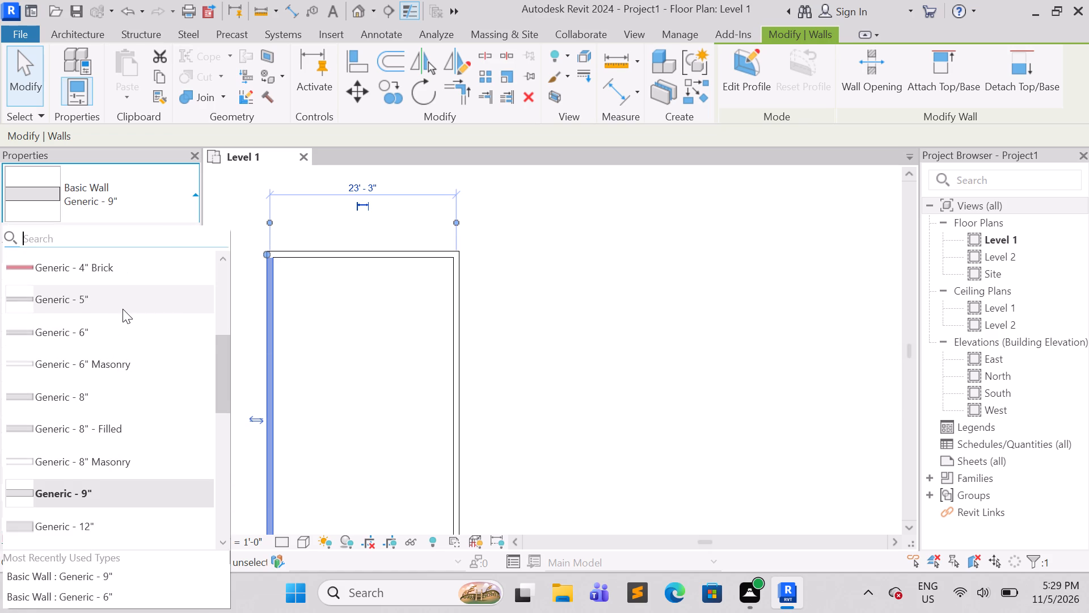
{"action": "left_click", "coordinate": [115, 328]}
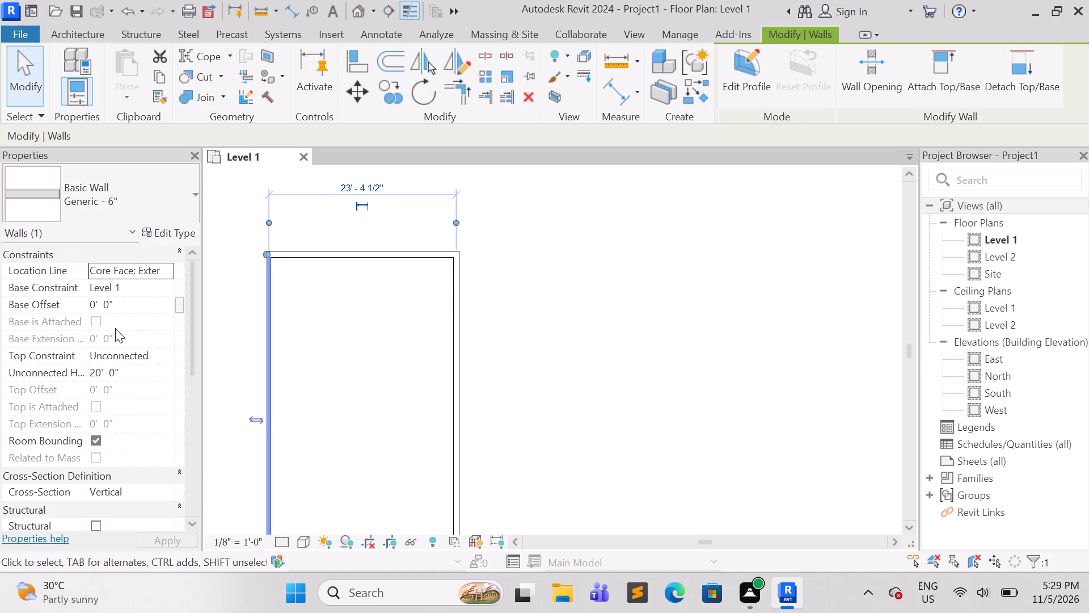
{"action": "key", "text": "Escape"}
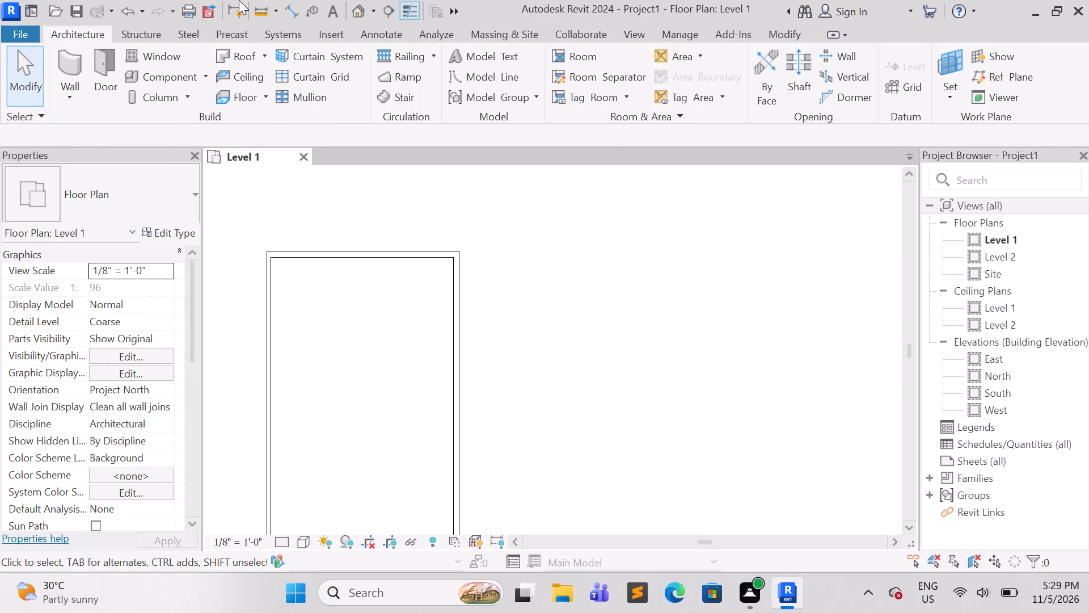
Offset a copy of the left exterior wall 10' 6" into the interior of the rectangle.
{"action": "left_click", "coordinate": [32, 26]}
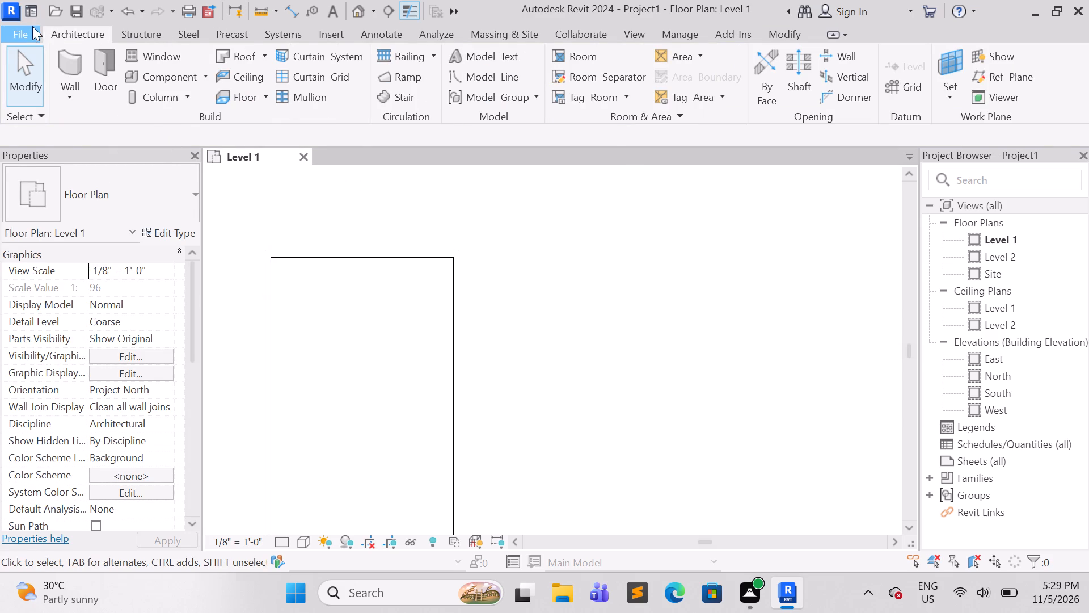
{"action": "left_click", "coordinate": [610, 183]}
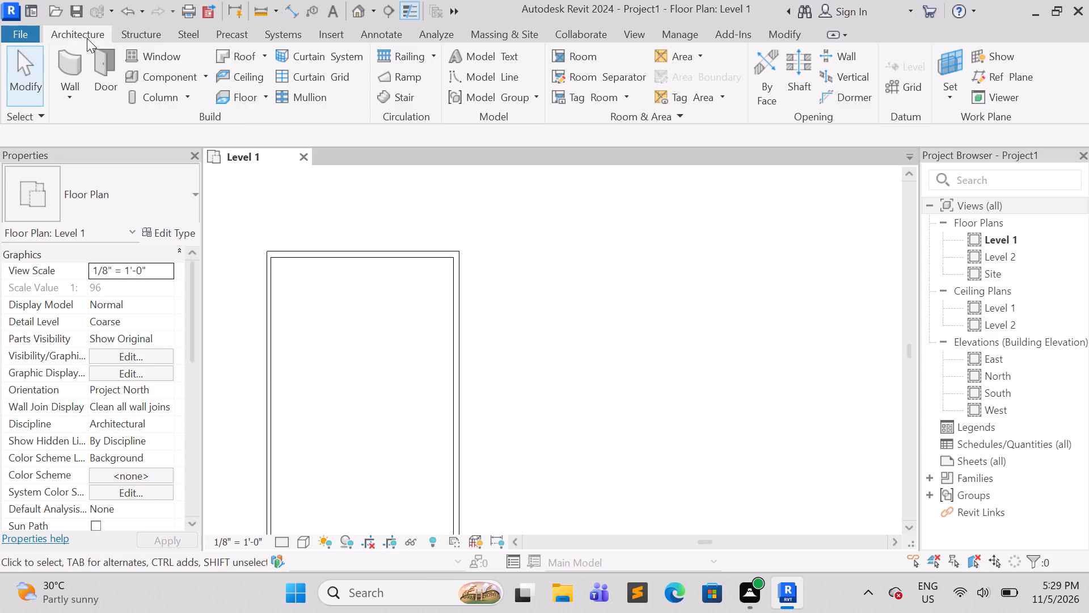
{"action": "left_click", "coordinate": [264, 299]}
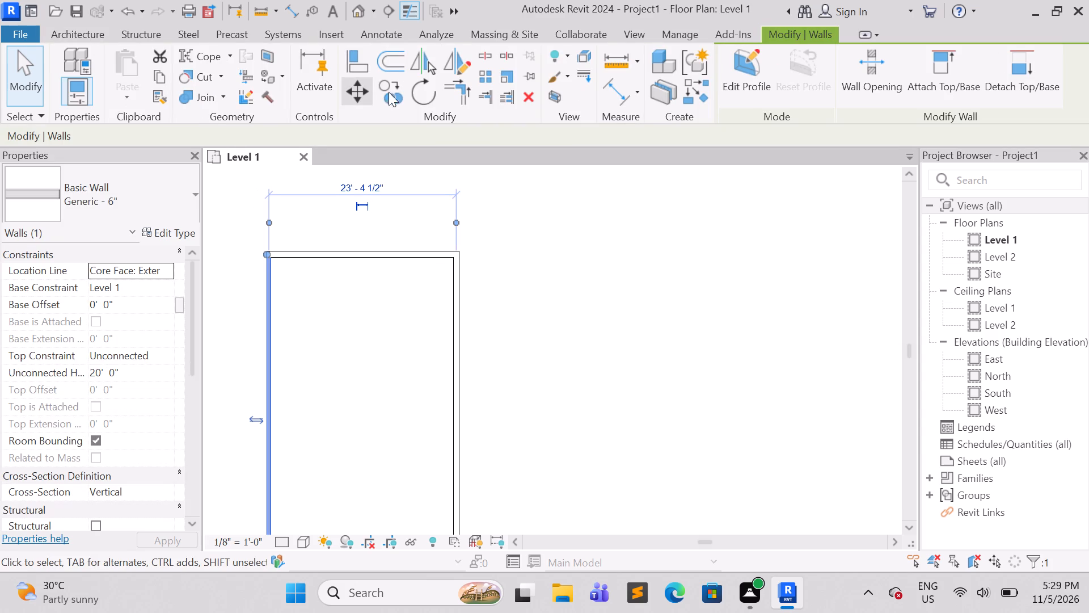
{"action": "left_click", "coordinate": [404, 66]}
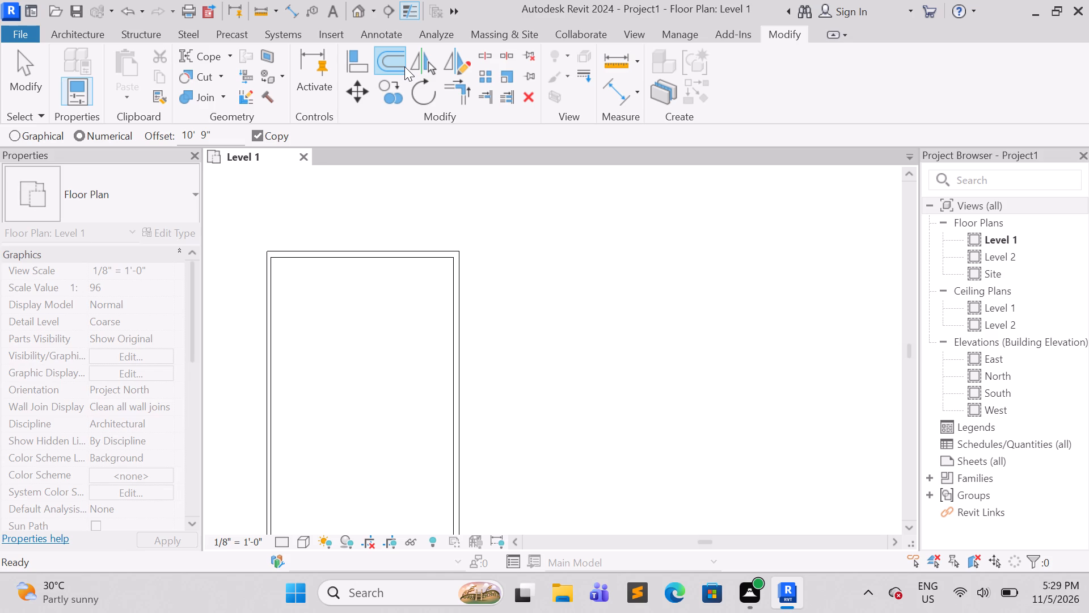
{"action": "left_click", "coordinate": [220, 131]}
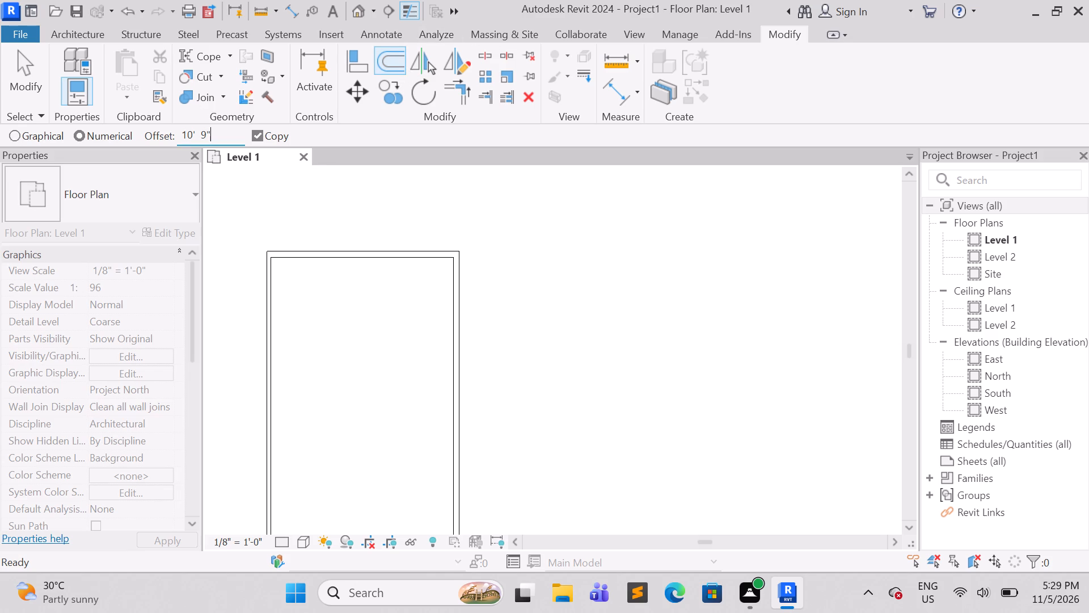
{"action": "key", "text": "BackSpace"}
{"action": "key", "text": "BackSpace"}
{"action": "key", "text": "BackSpace"}
{"action": "key", "text": "6"}
{"action": "key", "text": "shift+quotedbl"}
{"action": "key", "text": "Return"}
{"action": "left_click", "coordinate": [272, 283]}
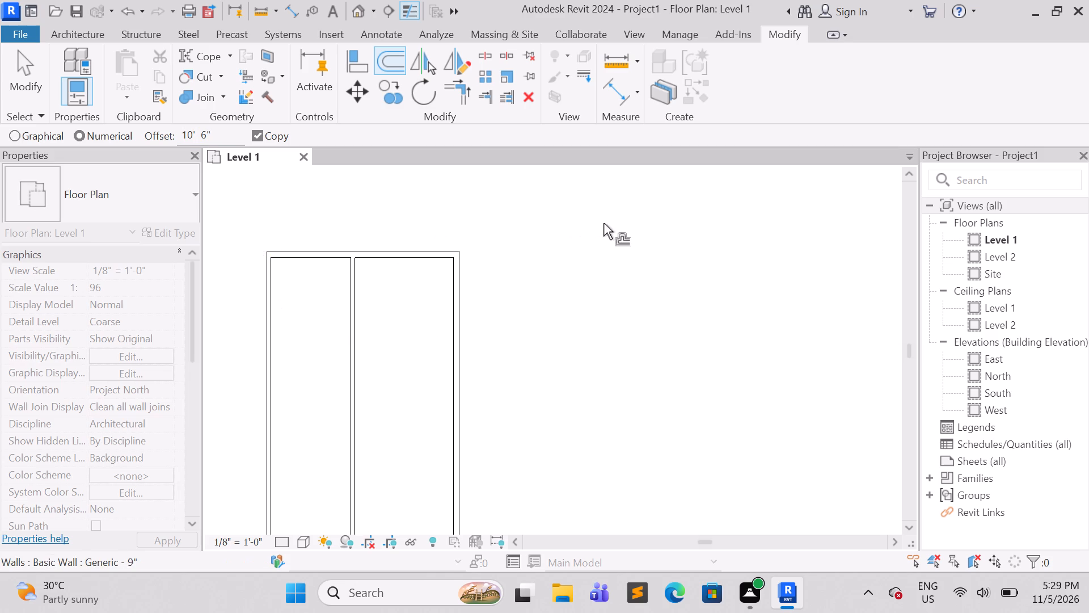
{"action": "key", "text": "Escape"}
{"action": "key", "text": "Escape"}
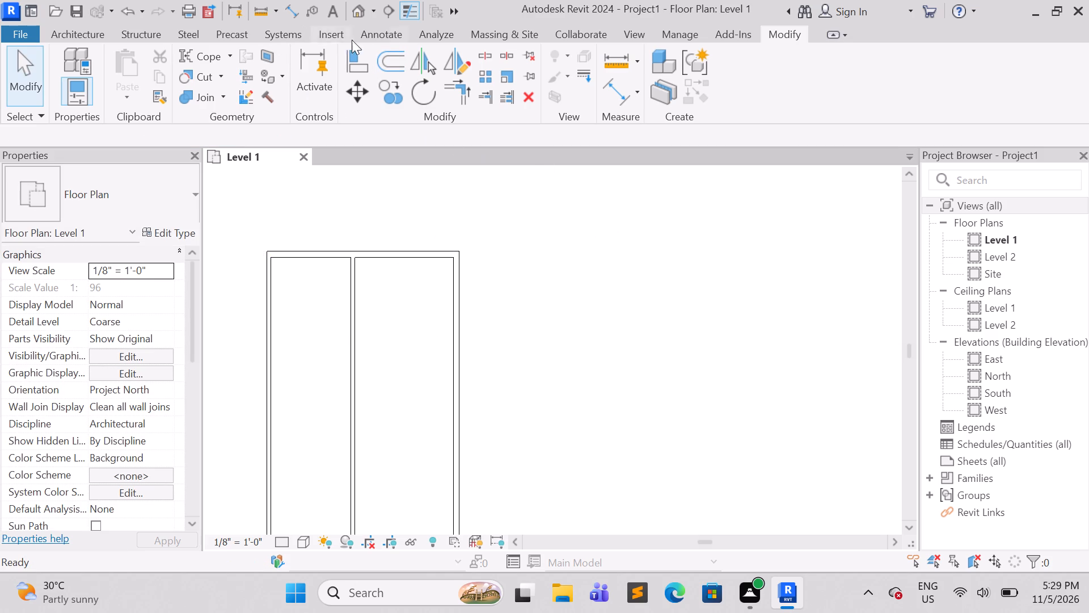
Check the clear width between the left exterior wall and the vertical interior wall with an Aligned dimension, without placing it.
{"action": "left_click", "coordinate": [378, 30]}
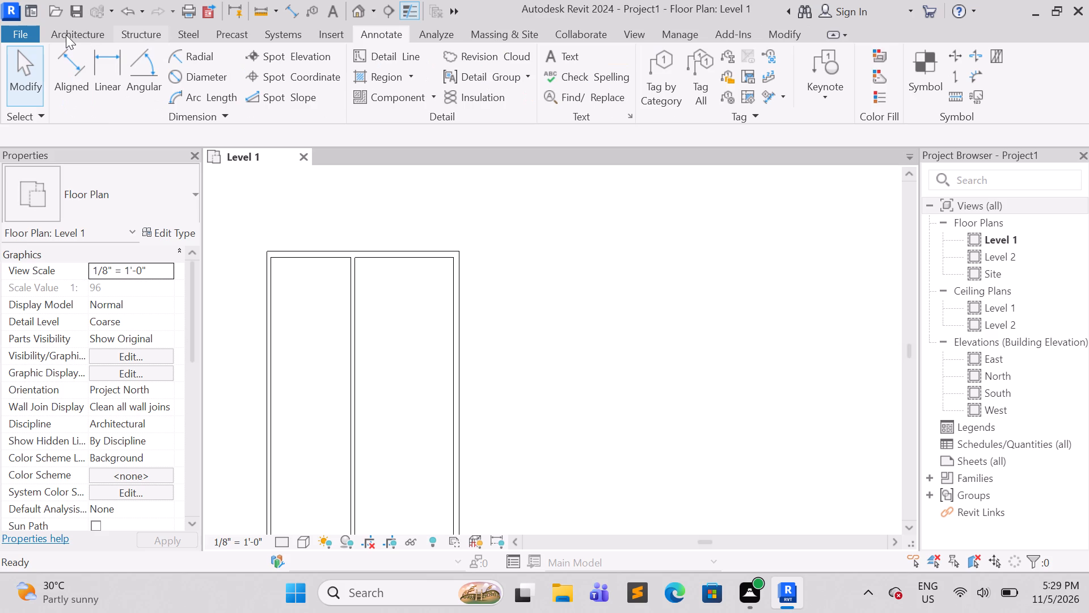
{"action": "left_click", "coordinate": [71, 50]}
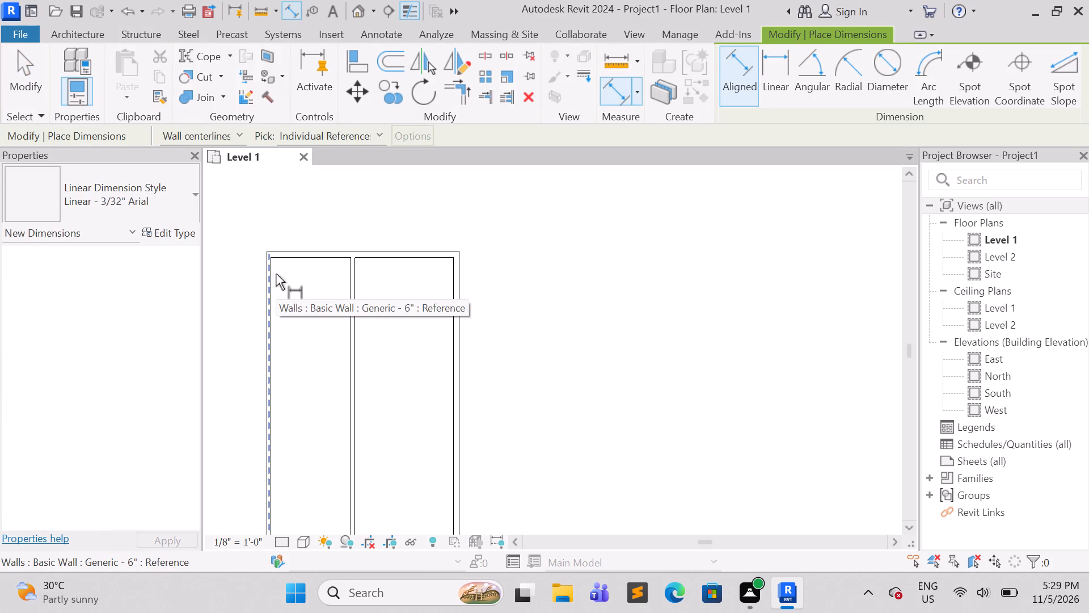
{"action": "key", "text": "Tab"}
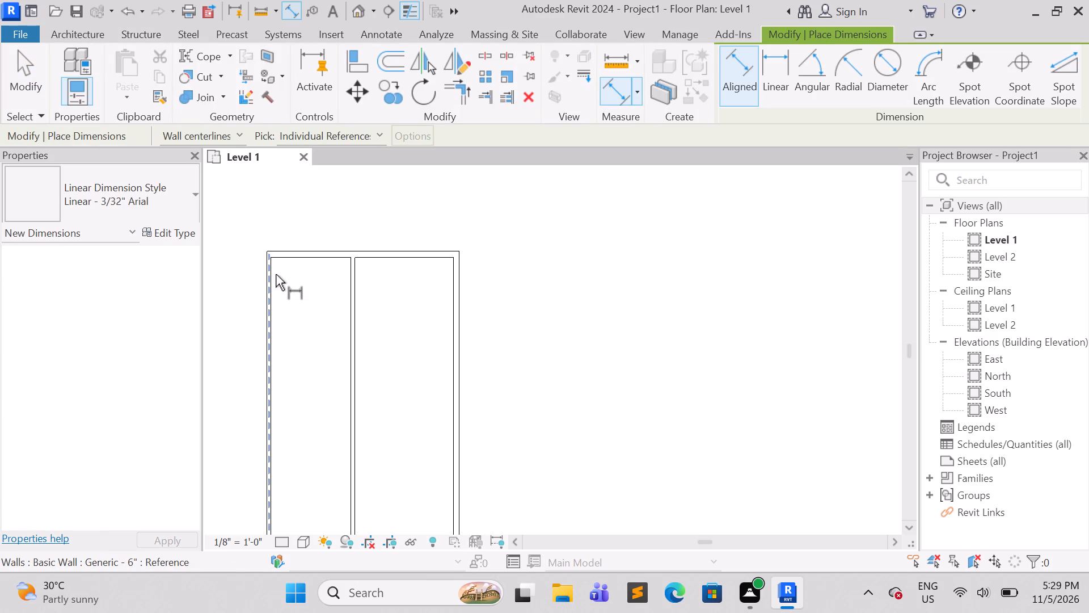
{"action": "left_click", "coordinate": [276, 274]}
{"action": "key", "text": "Tab"}
{"action": "left_click", "coordinate": [351, 266]}
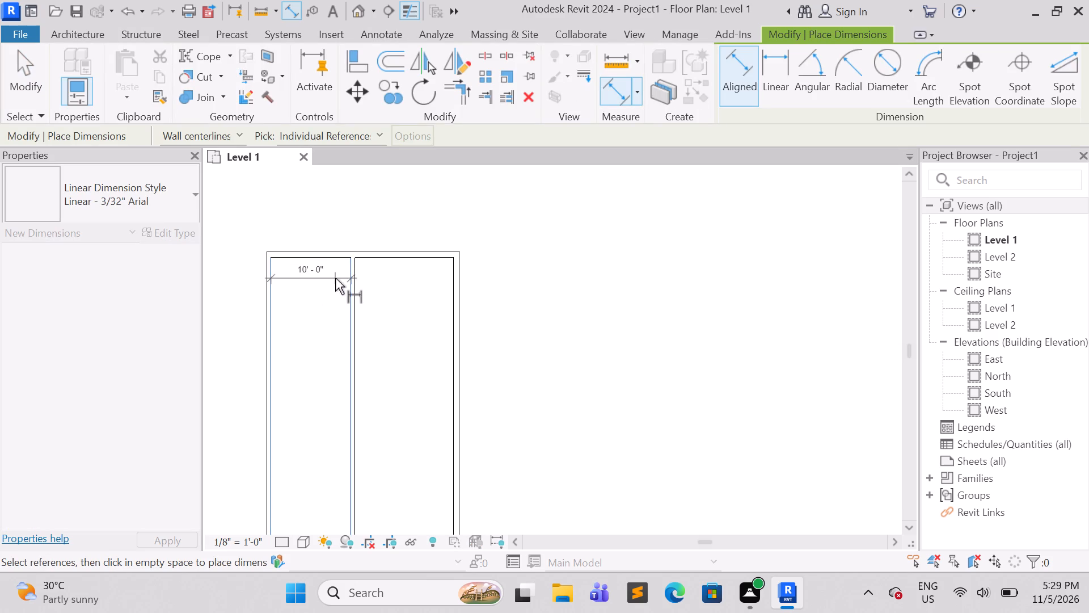
{"action": "key", "text": "Escape"}
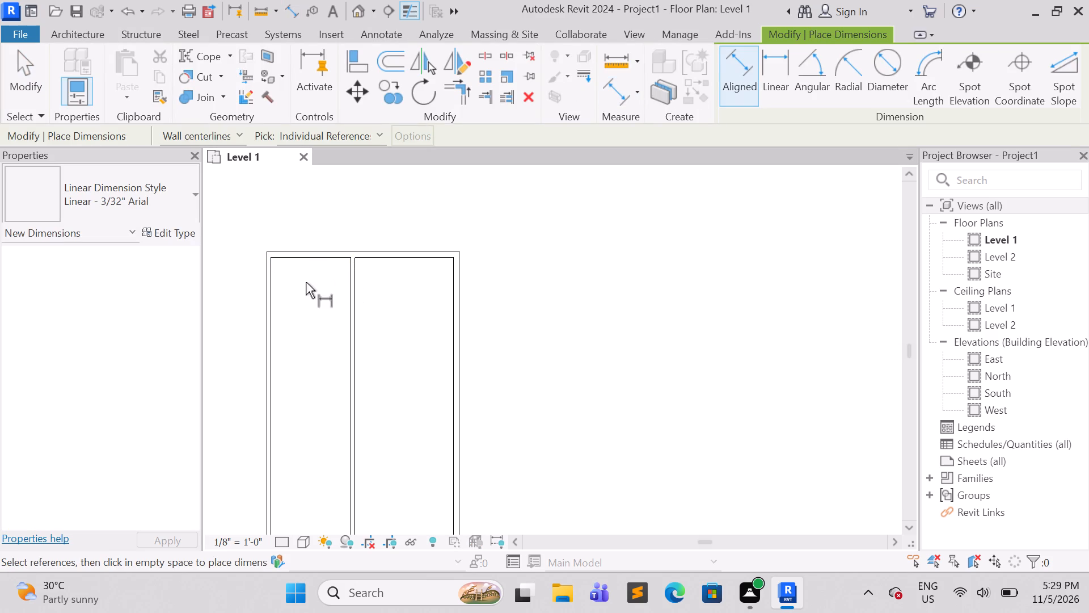
{"action": "key", "text": "Escape"}
Set the left exterior wall back to the Basic Wall type Generic - 9" and deselect it.
{"action": "left_click", "coordinate": [265, 282]}
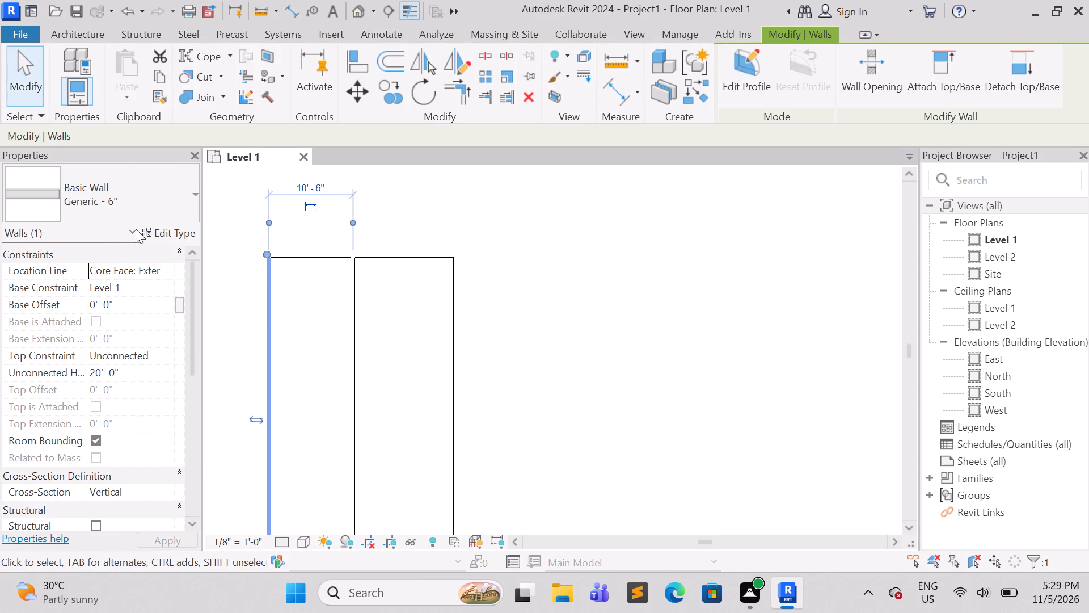
{"action": "left_click", "coordinate": [168, 191]}
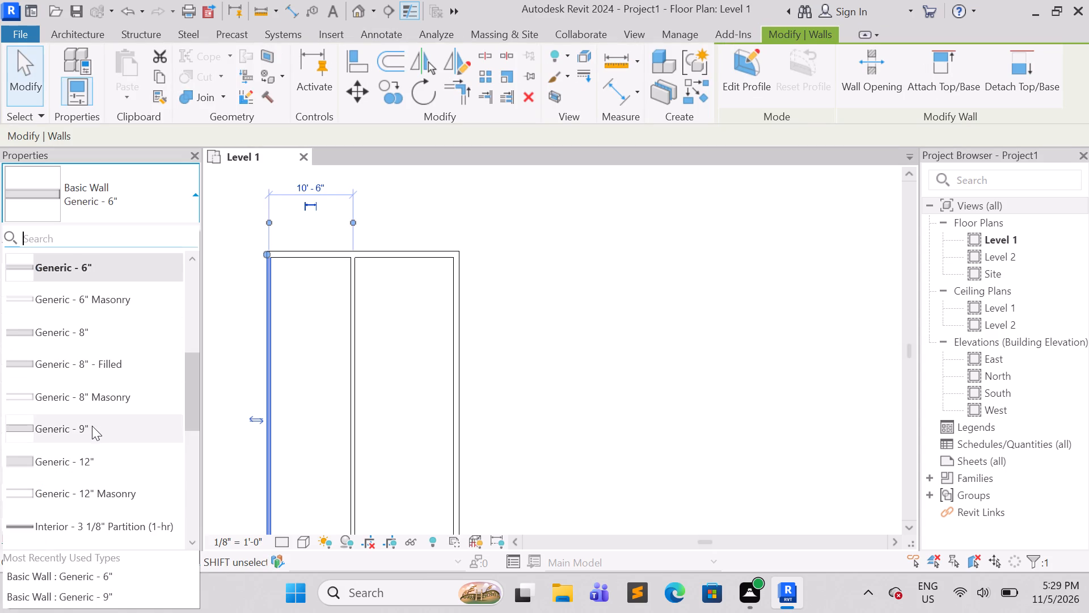
{"action": "left_click", "coordinate": [91, 428]}
{"action": "left_click_drag", "start_coordinate": [575, 268], "coordinate": [581, 270]}
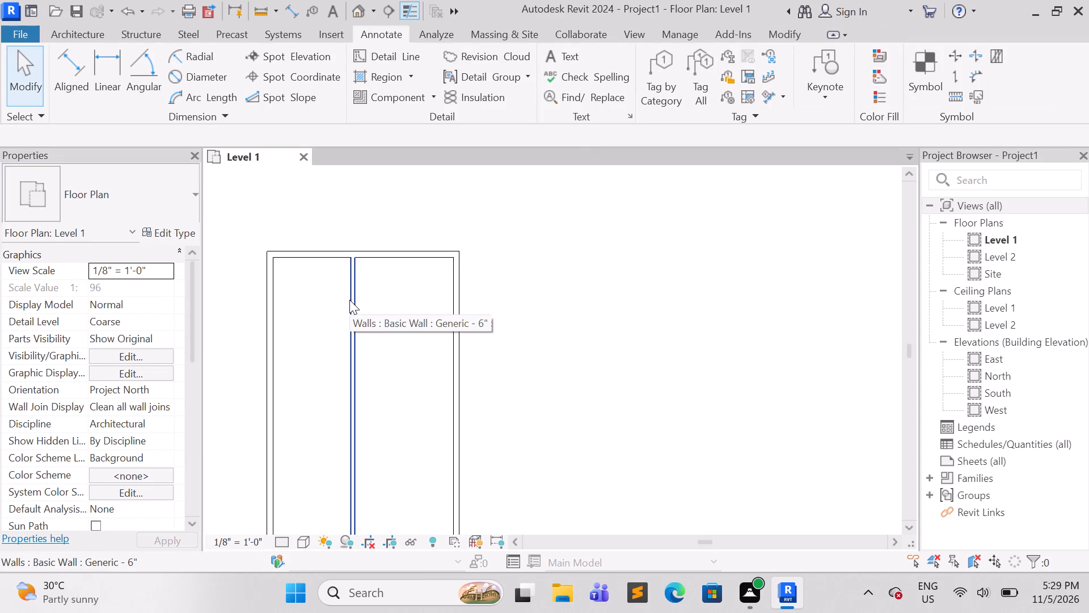
Change the top exterior wall to the Basic Wall type Generic - 6" and deselect it.
{"action": "left_click", "coordinate": [315, 254]}
{"action": "left_click", "coordinate": [119, 206]}
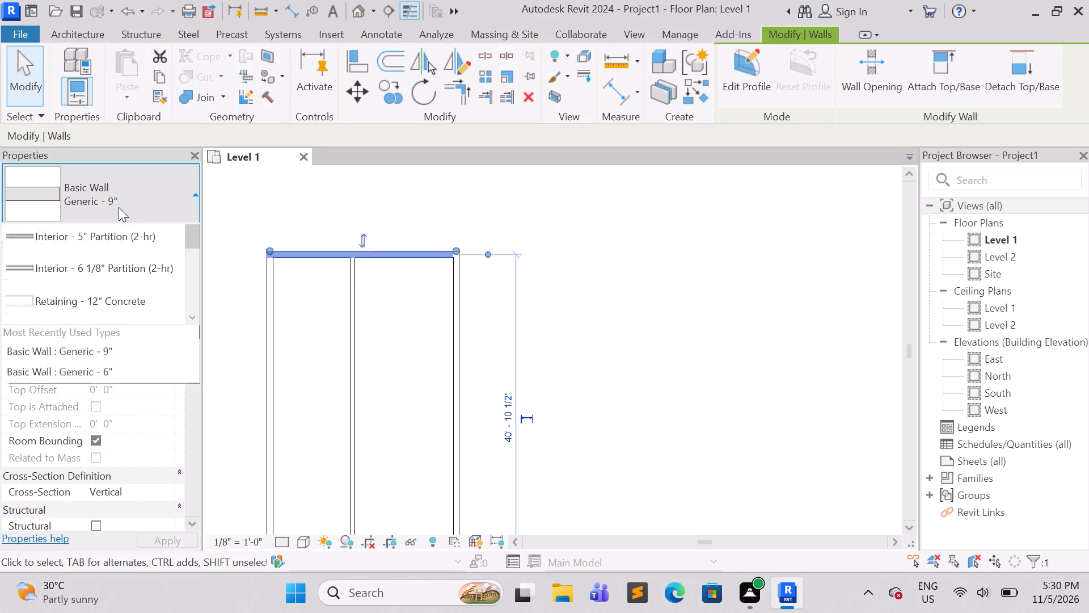
{"action": "scroll", "coordinate": [102, 422], "scroll_direction": "down", "scroll_amount": 1}
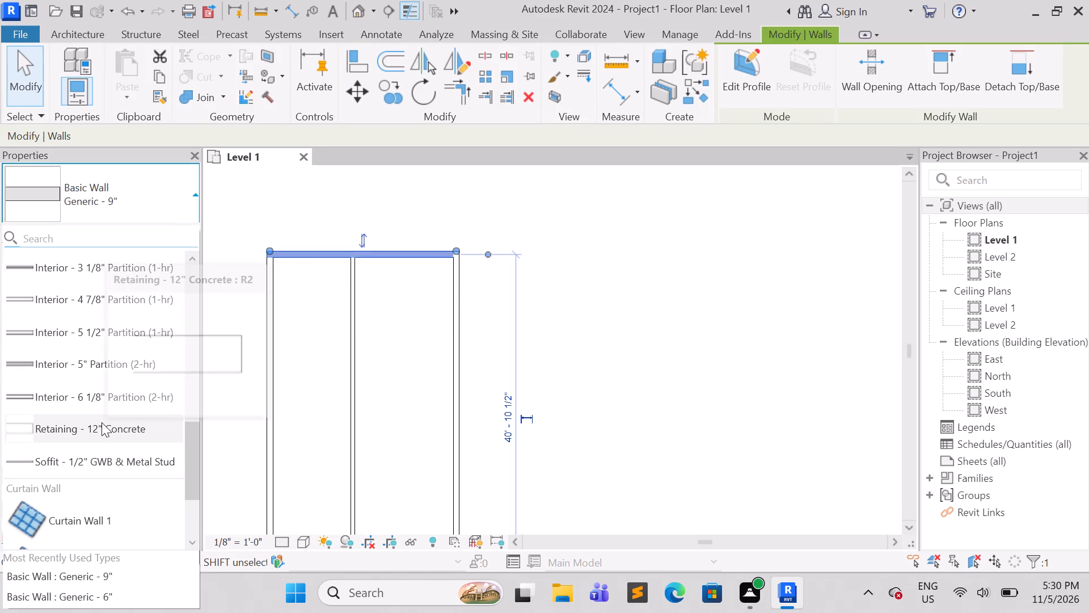
{"action": "scroll", "coordinate": [75, 331], "scroll_direction": "up", "scroll_amount": 1}
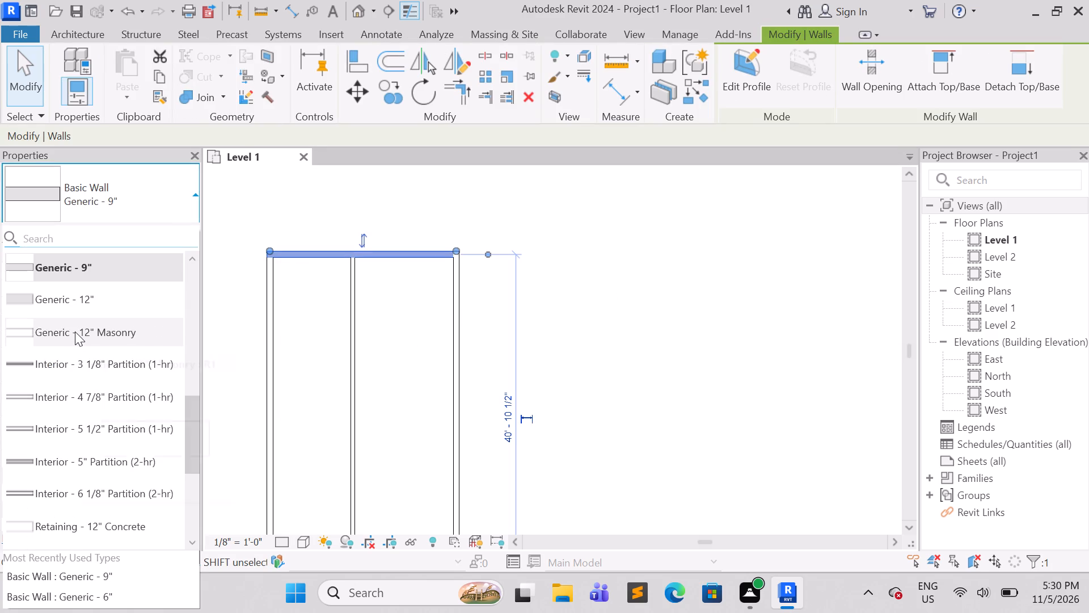
{"action": "scroll", "coordinate": [75, 331], "scroll_direction": "up", "scroll_amount": 2}
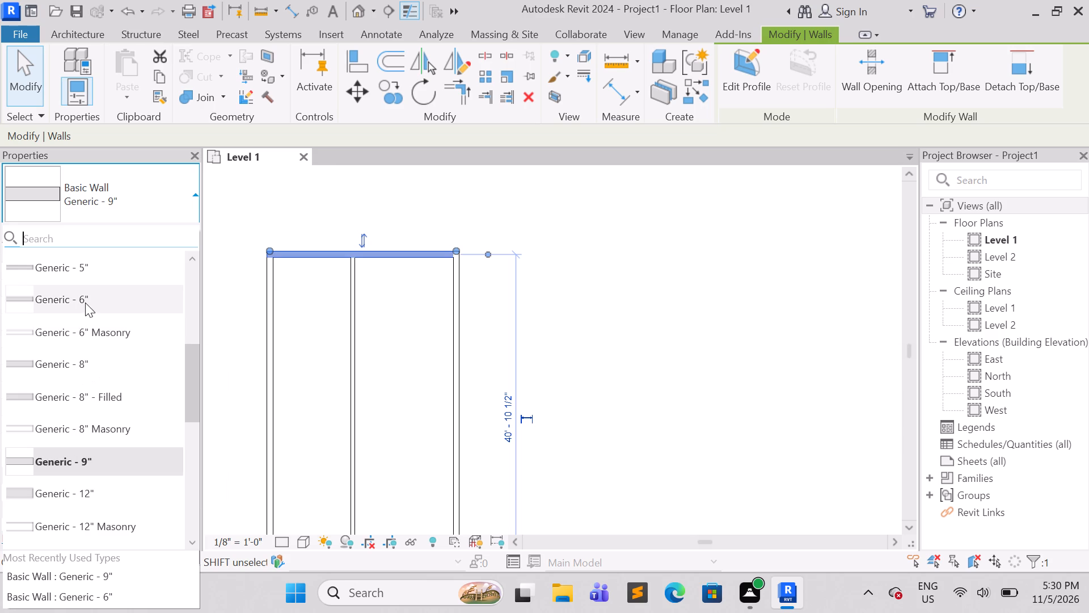
{"action": "left_click", "coordinate": [85, 303]}
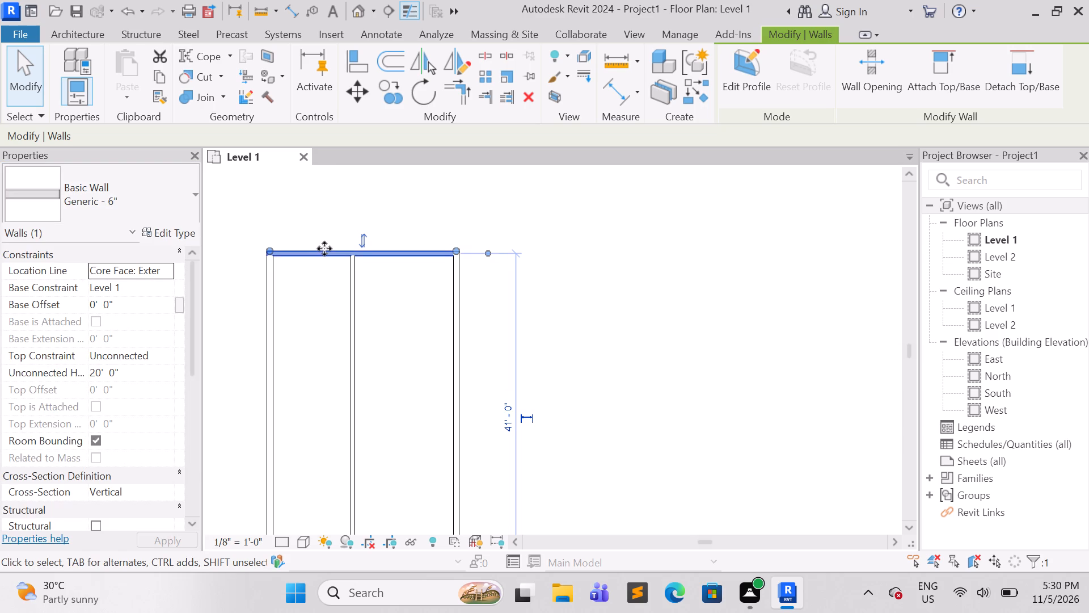
{"action": "left_click", "coordinate": [610, 241]}
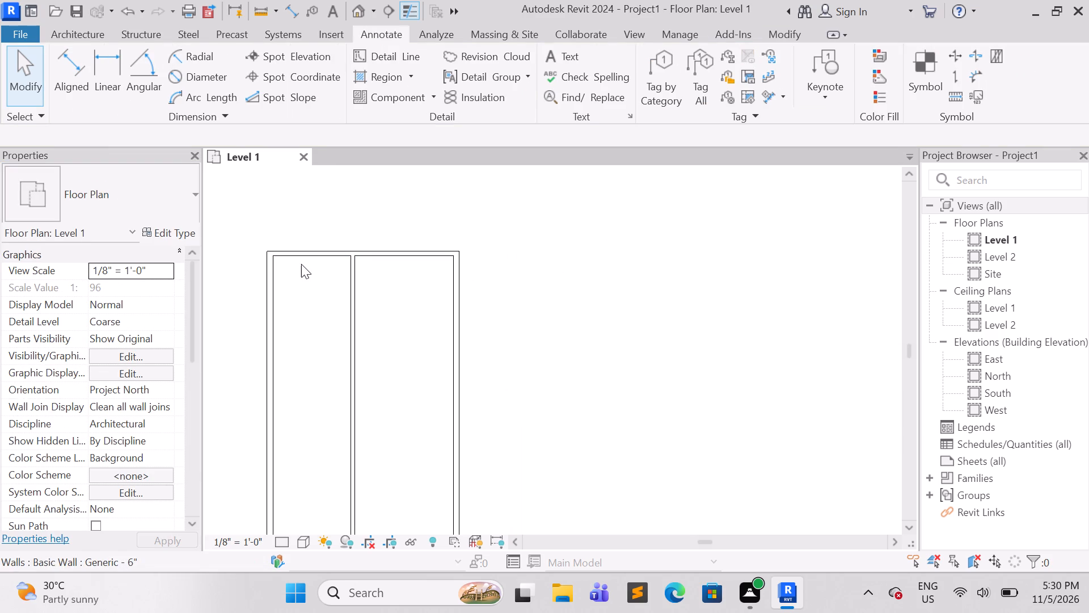
Start a numerical Offset with copying enabled for the top exterior wall.
{"action": "left_click", "coordinate": [303, 250]}
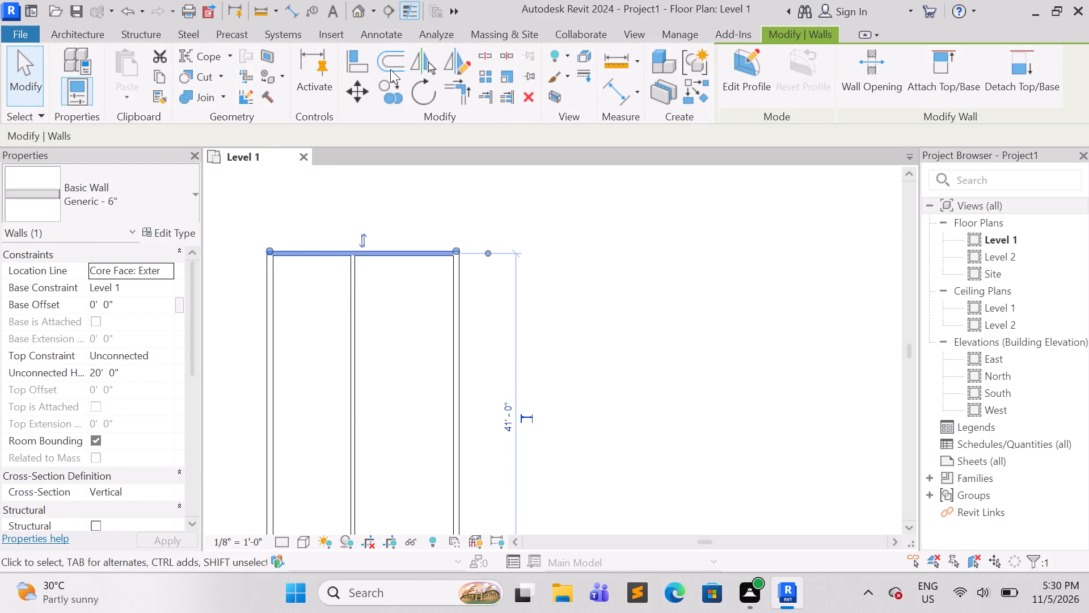
{"action": "left_click", "coordinate": [390, 69]}
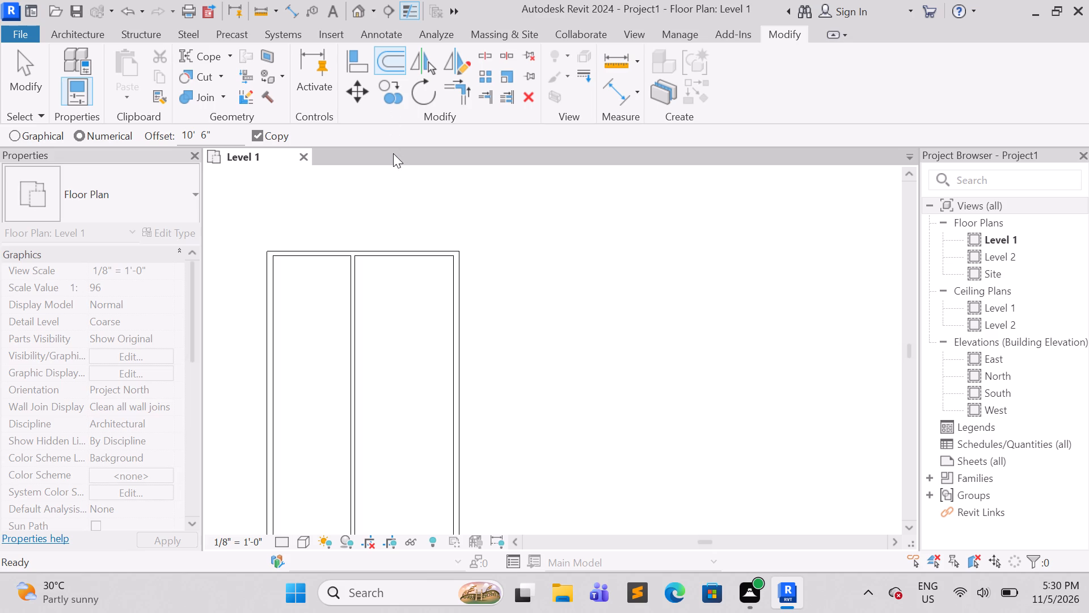
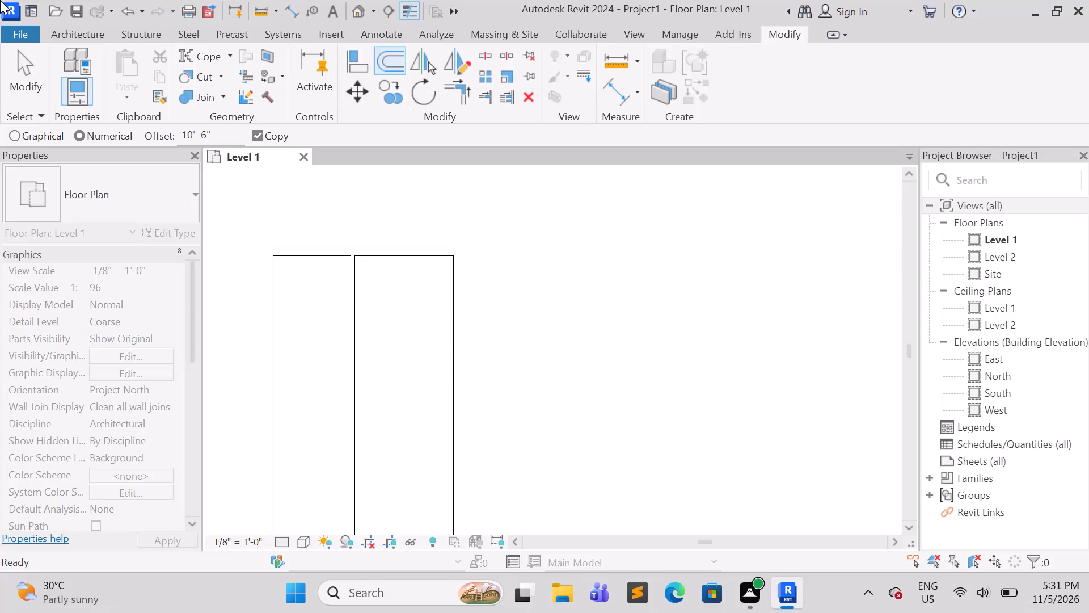
Check the clear width between the left exterior wall and the vertical interior wall with an Aligned dimension, without placing it.
{"action": "key", "text": "Escape"}
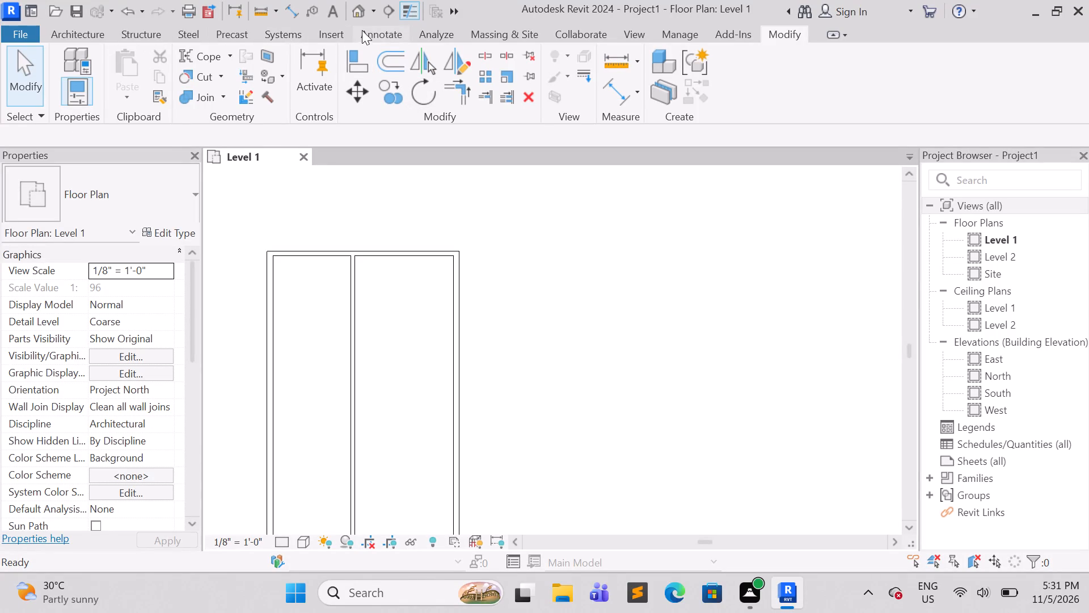
{"action": "left_click", "coordinate": [387, 26]}
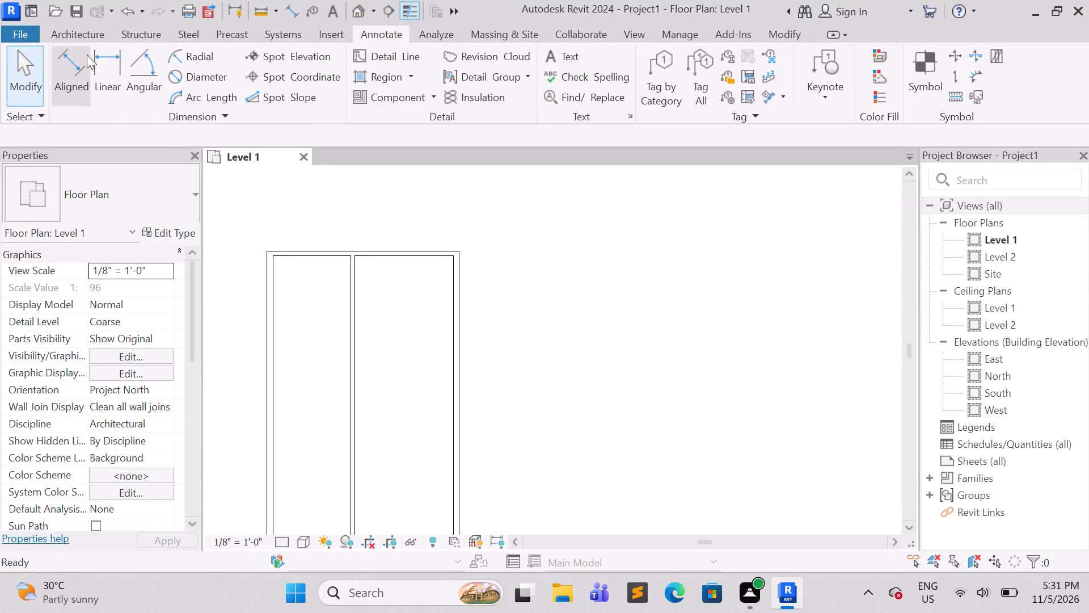
{"action": "left_click", "coordinate": [70, 60]}
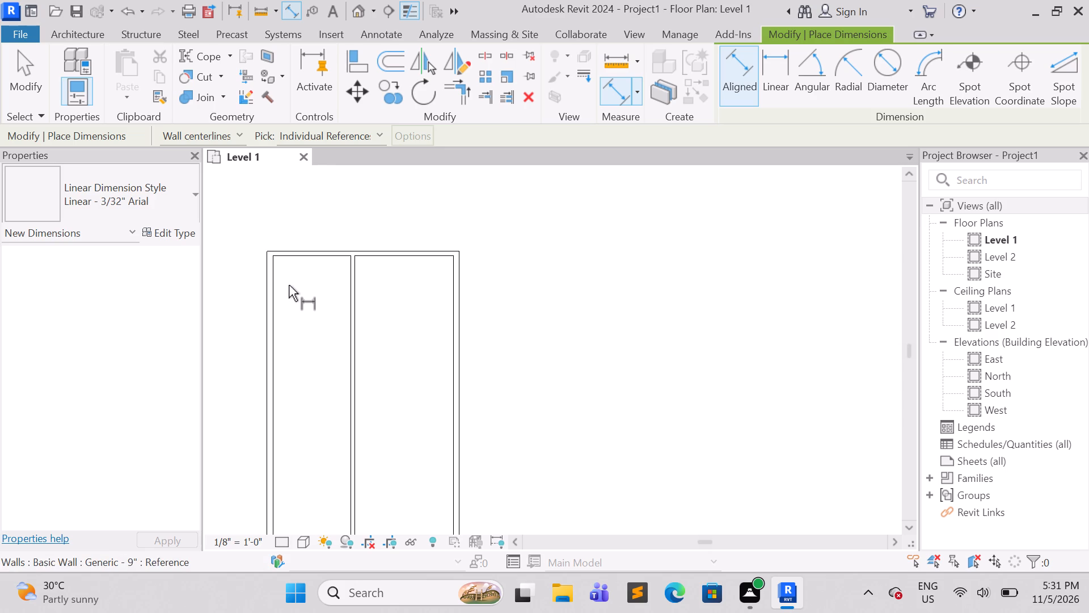
{"action": "key", "text": "Tab"}
{"action": "key", "text": "Tab"}
{"action": "left_click", "coordinate": [279, 283]}
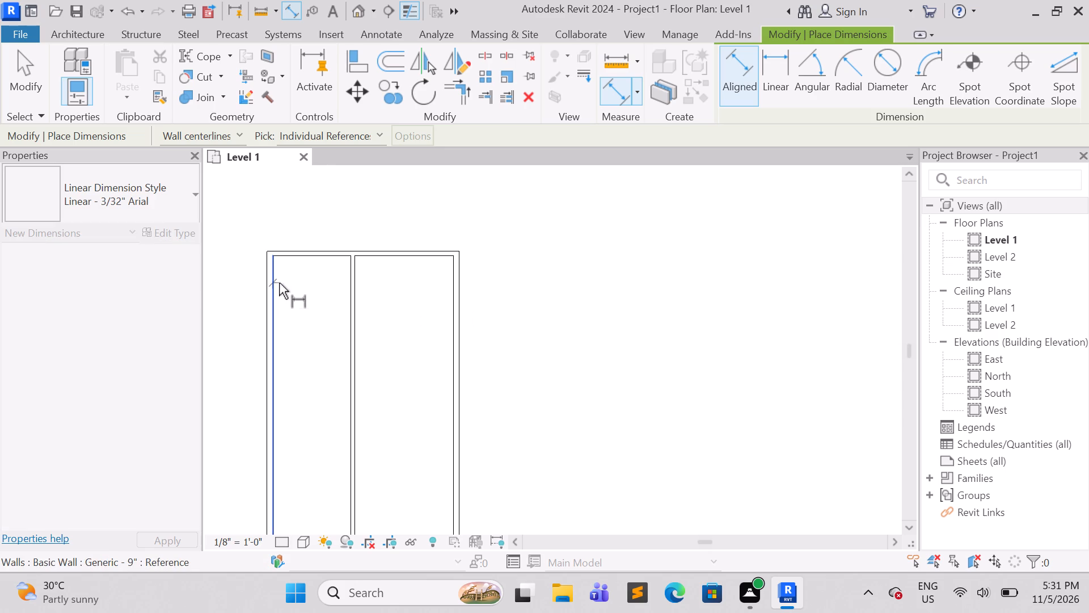
{"action": "key", "text": "Tab"}
{"action": "key", "text": "Tab"}
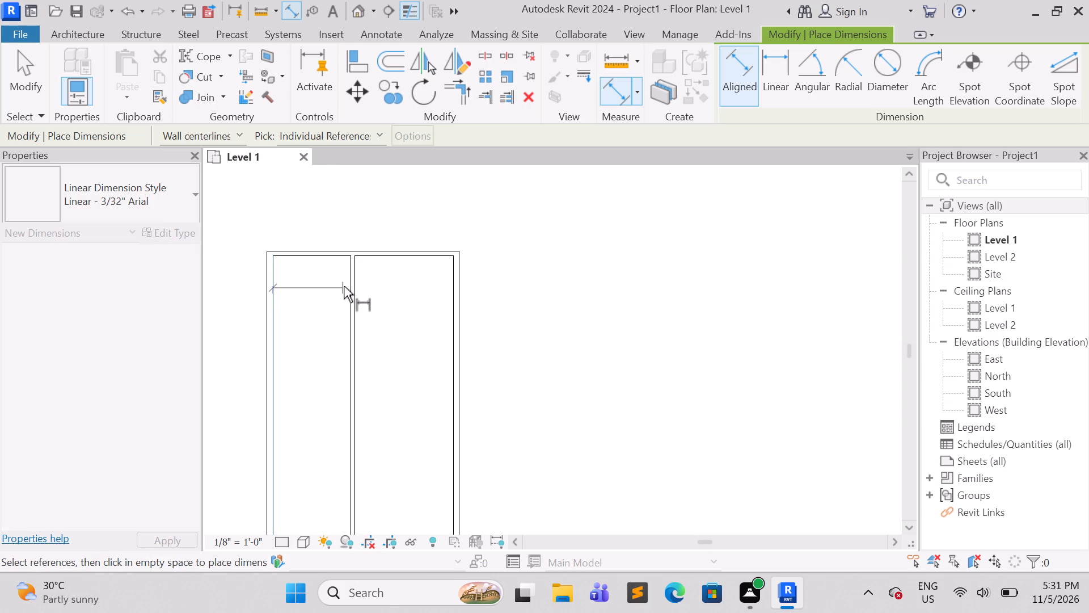
{"action": "key", "text": "Tab"}
{"action": "left_click", "coordinate": [350, 280]}
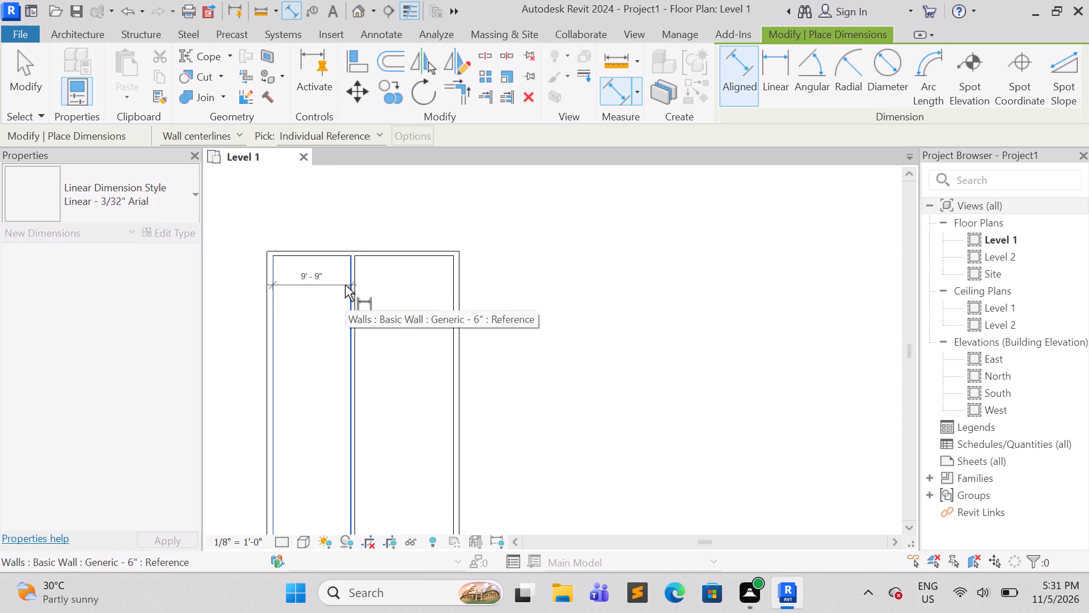
{"action": "scroll", "coordinate": [337, 287], "scroll_direction": "up", "scroll_amount": 9}
{"action": "middle_click_drag", "start_coordinate": [376, 275], "coordinate": [451, 270]}
{"action": "scroll", "coordinate": [579, 310], "scroll_direction": "down", "scroll_amount": 3}
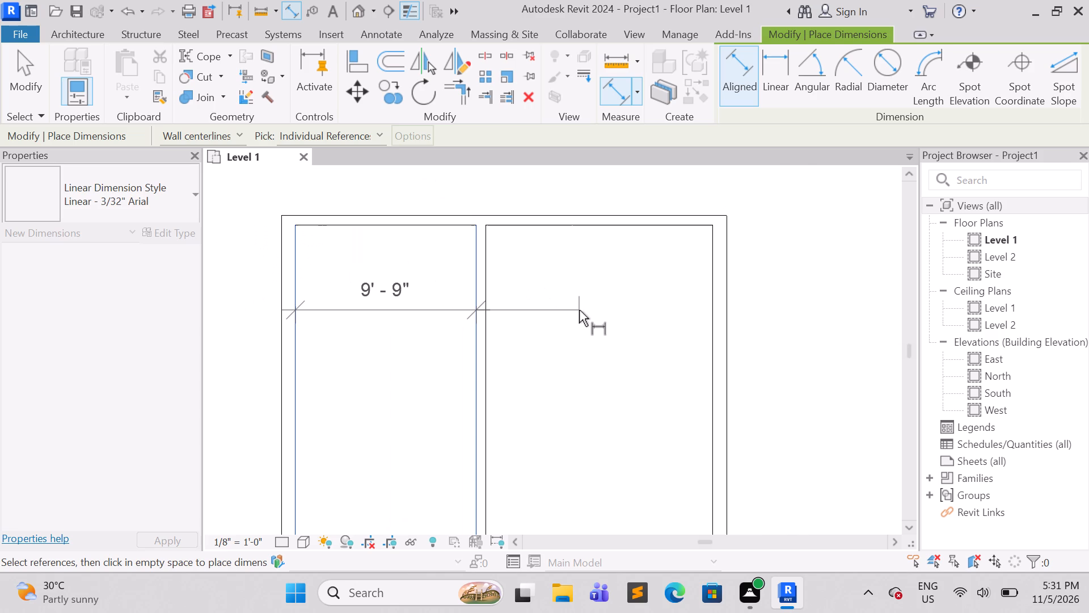
{"action": "key", "text": "Escape"}
Recheck the left room's clear width between the facing wall faces with an Aligned dimension, and leave the command without placing it.
{"action": "scroll", "coordinate": [324, 311], "scroll_direction": "up", "scroll_amount": 6}
{"action": "middle_click_drag", "start_coordinate": [336, 296], "coordinate": [542, 346]}
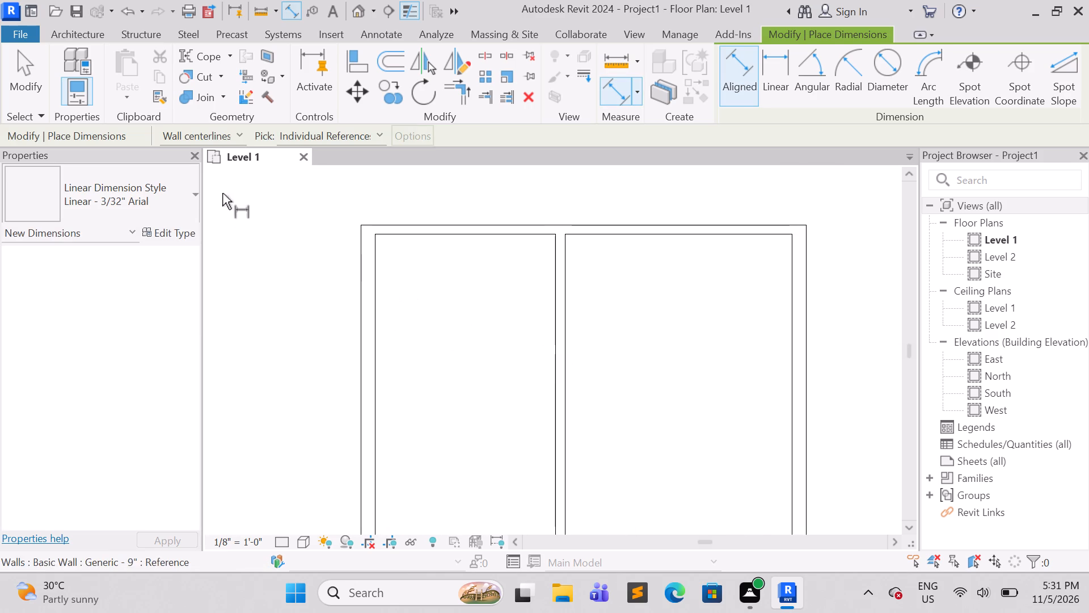
{"action": "left_click", "coordinate": [384, 31]}
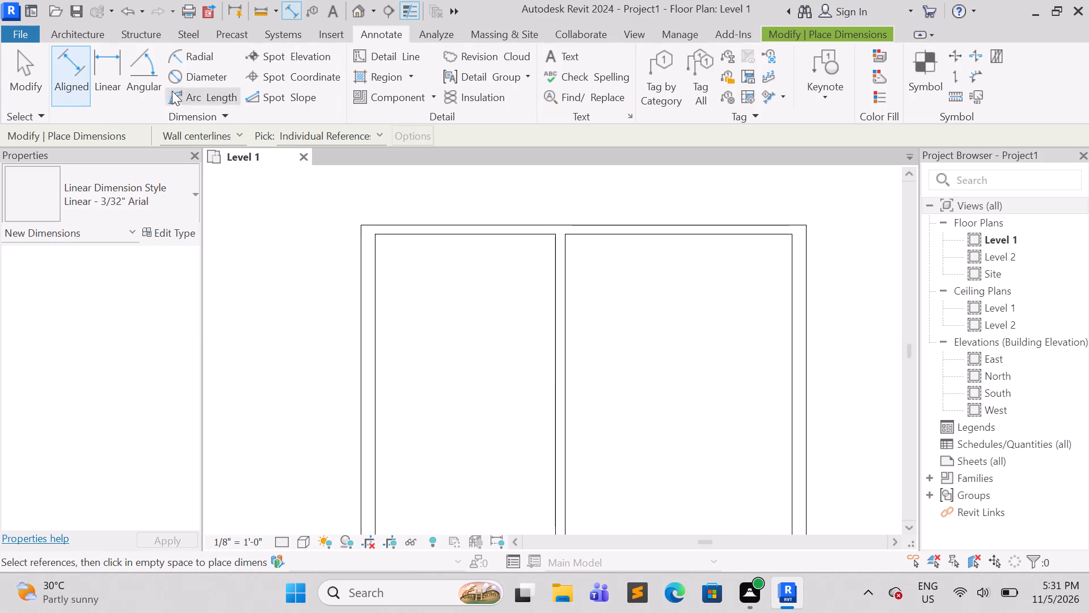
{"action": "left_click", "coordinate": [85, 71]}
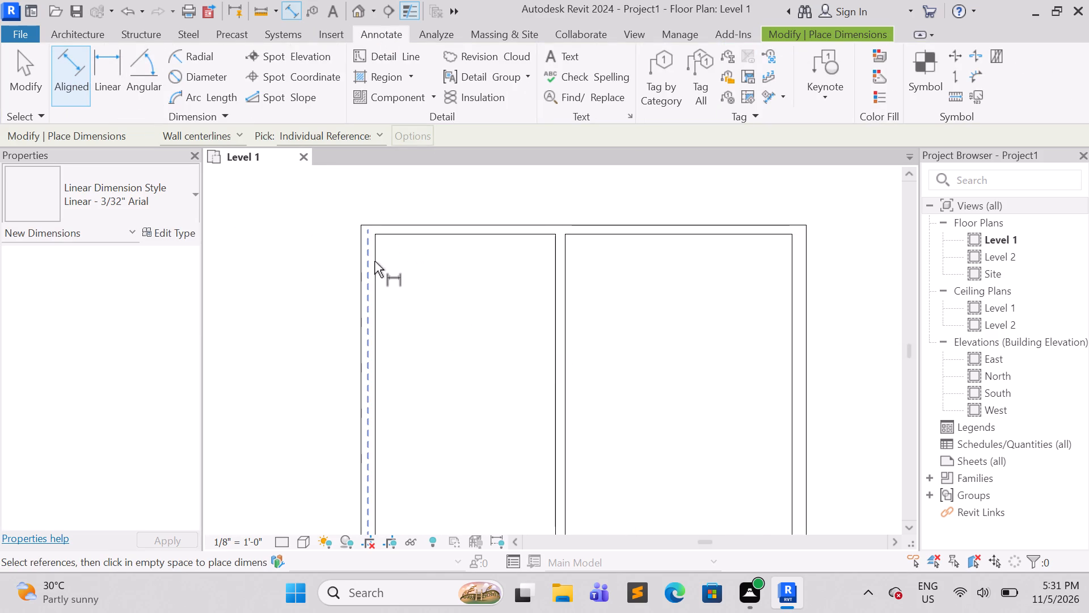
{"action": "key", "text": "Tab"}
{"action": "left_click", "coordinate": [374, 261]}
{"action": "key", "text": "Tab"}
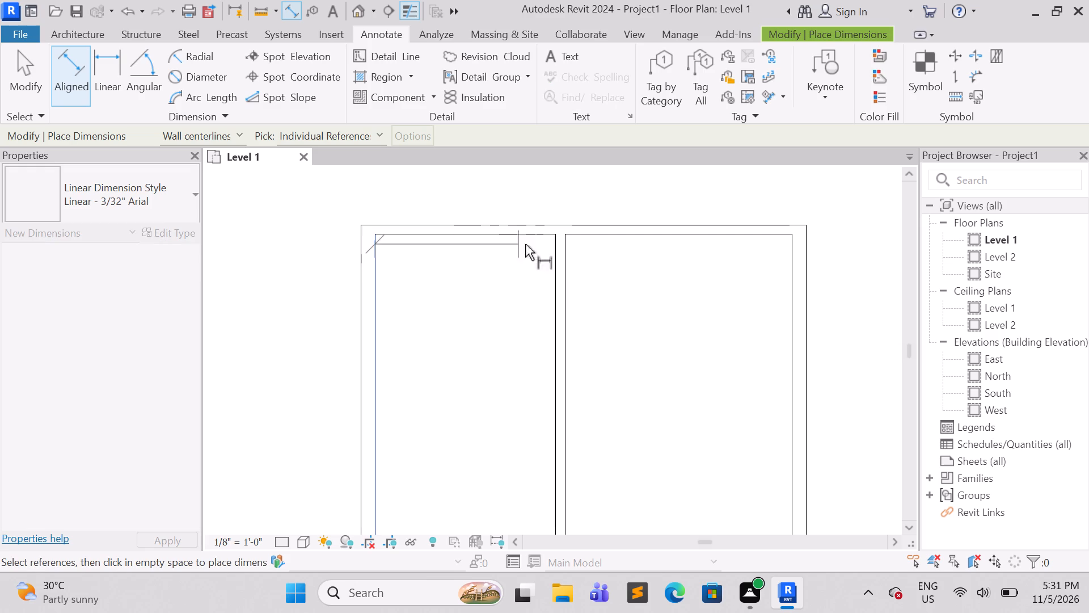
{"action": "key", "text": "Tab"}
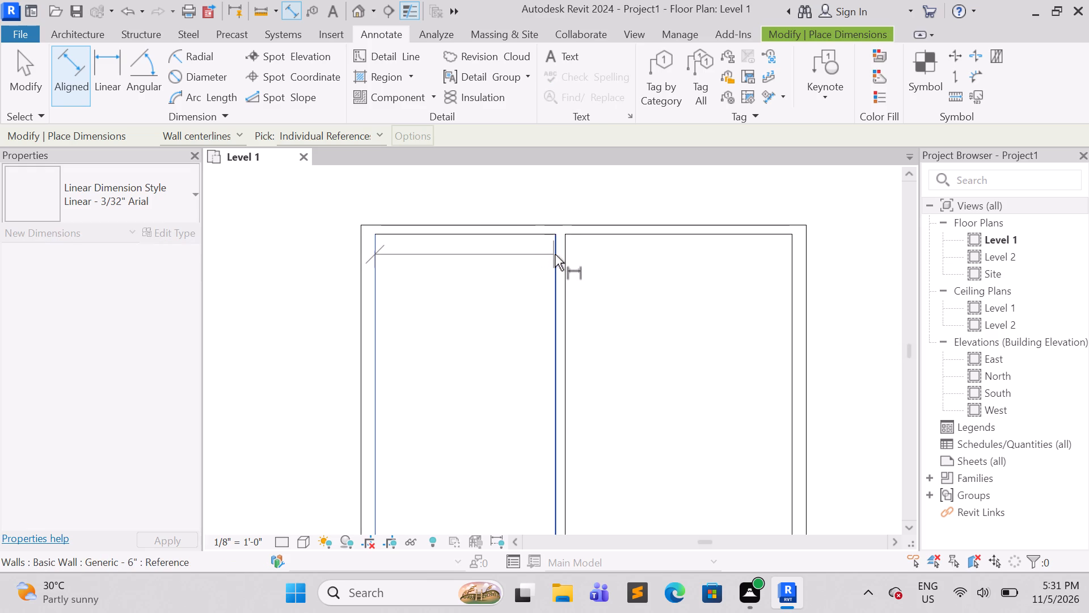
{"action": "left_click", "coordinate": [555, 254]}
{"action": "scroll", "coordinate": [492, 297], "scroll_direction": "up", "scroll_amount": 2}
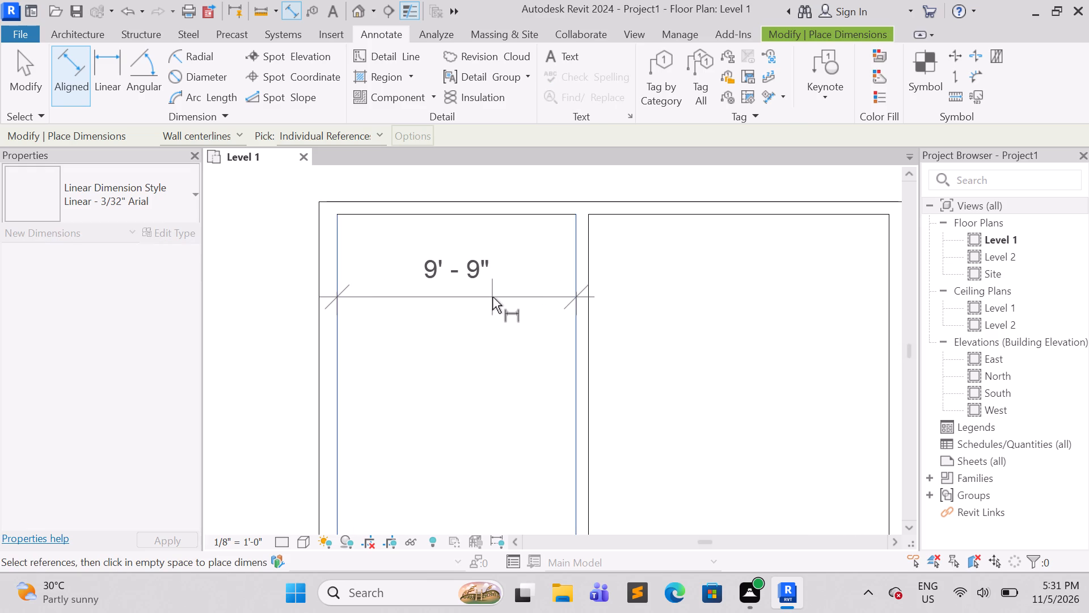
{"action": "scroll", "coordinate": [492, 297], "scroll_direction": "down", "scroll_amount": 4}
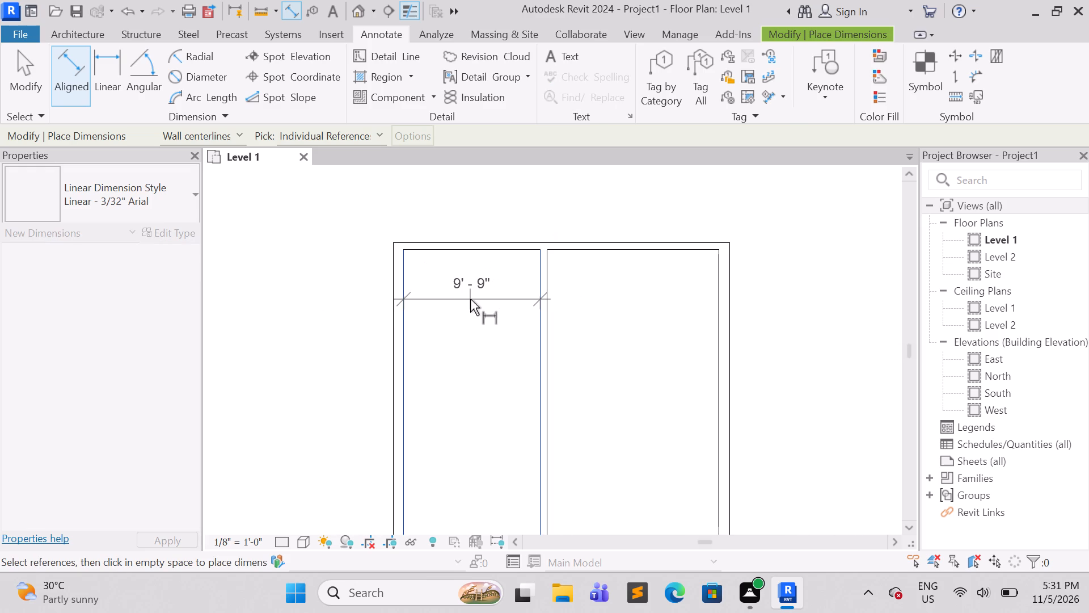
{"action": "key", "text": "Escape"}
{"action": "key", "text": "Escape"}
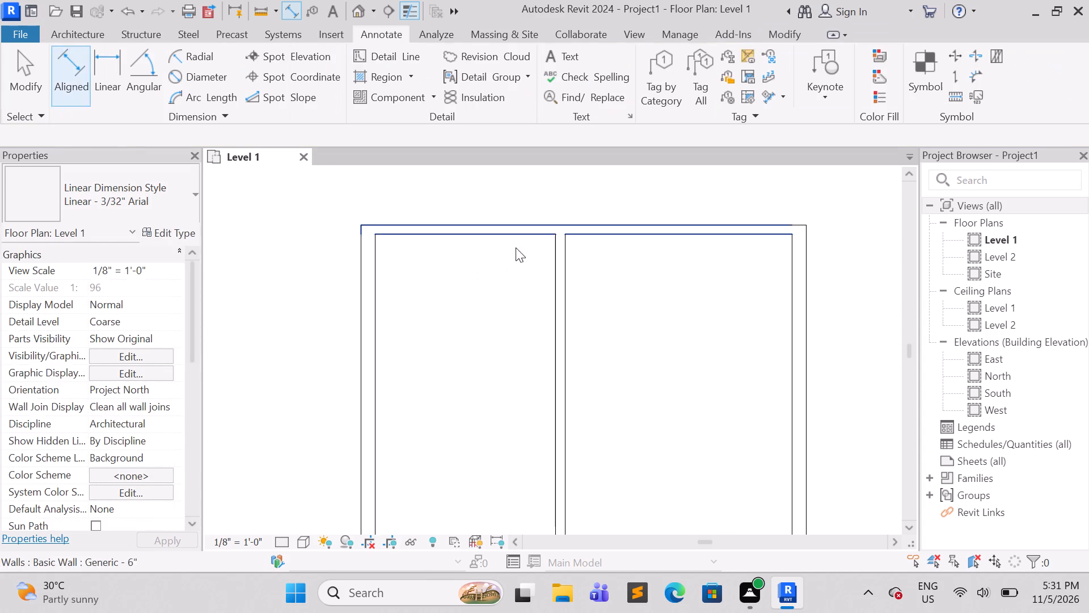
Set the vertical interior wall's temporary dimension from the left exterior wall to 10' 7 1/2" and deselect the wall.
{"action": "left_click", "coordinate": [560, 289]}
{"action": "scroll", "coordinate": [560, 289], "scroll_direction": "down", "scroll_amount": 4}
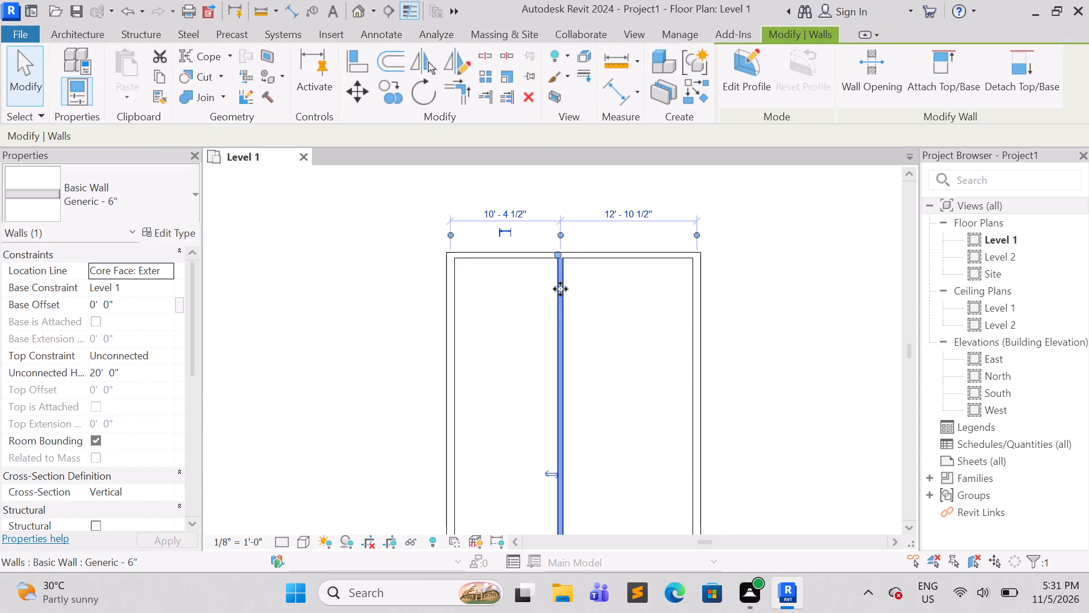
{"action": "left_click", "coordinate": [508, 212]}
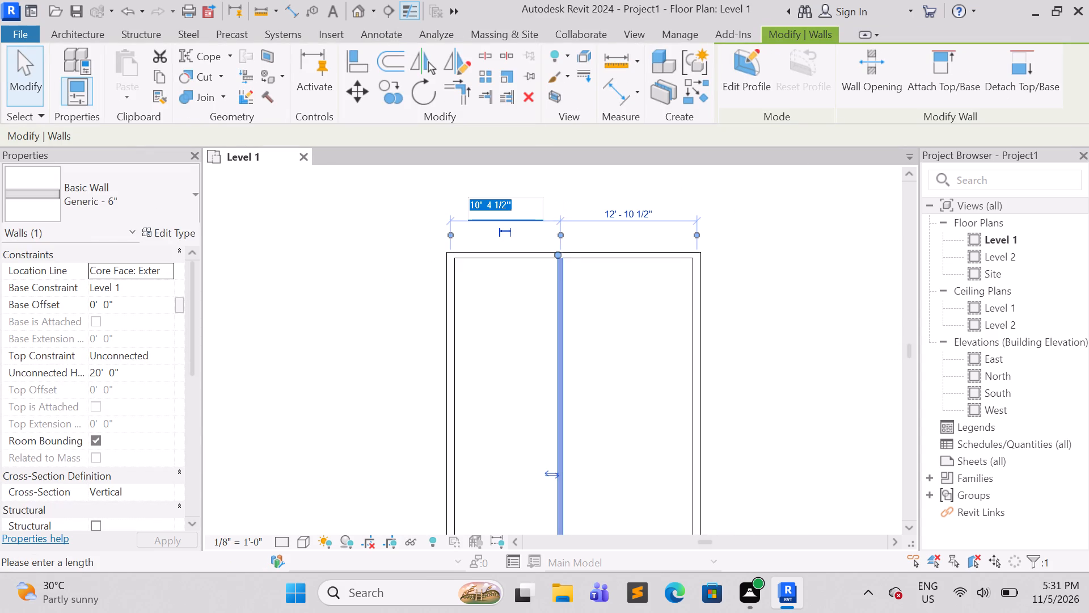
{"action": "left_click", "coordinate": [491, 205]}
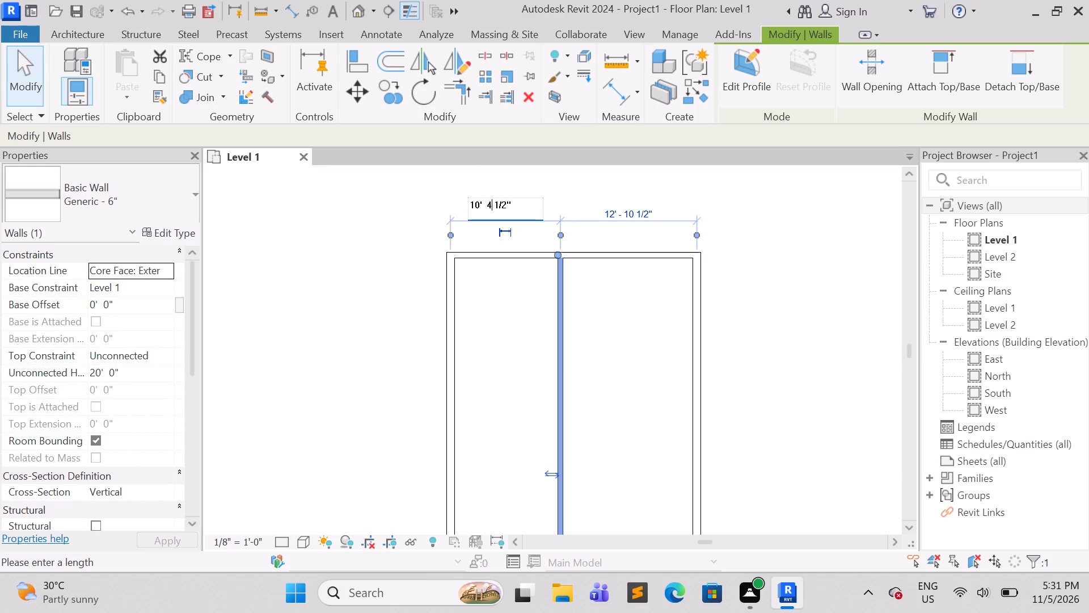
{"action": "key", "text": "BackSpace"}
{"action": "key", "text": "7"}
{"action": "key", "text": "Return"}
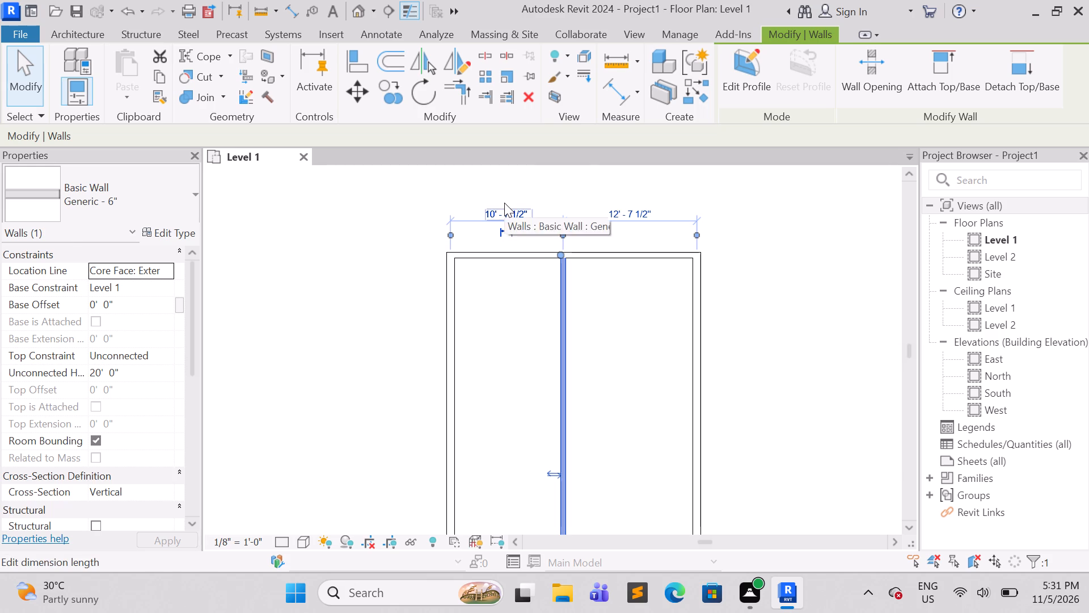
{"action": "left_click", "coordinate": [813, 234]}
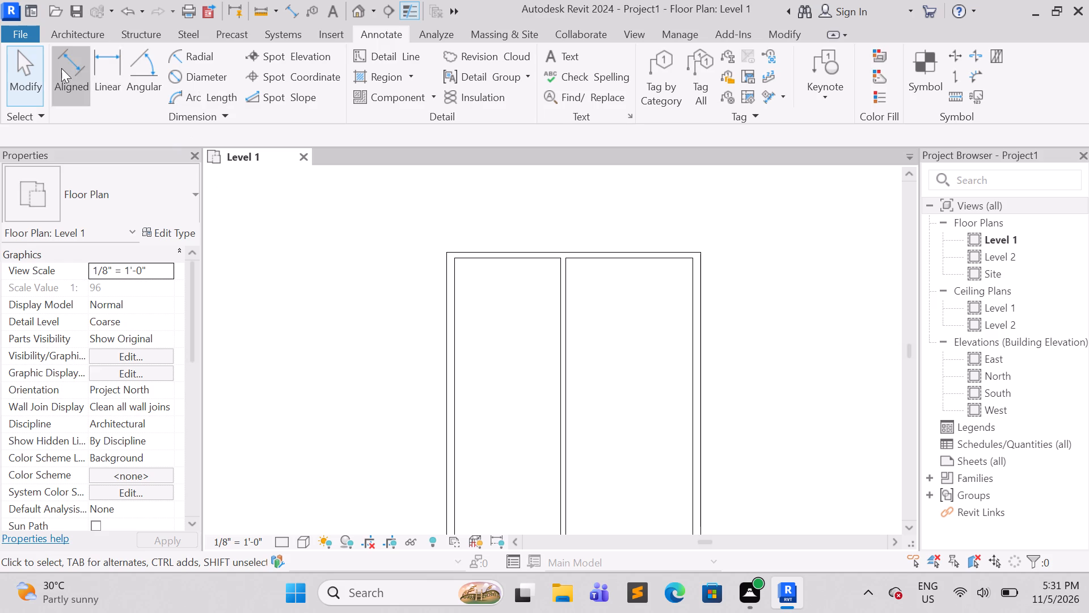
Check the clear width between the left exterior wall and the moved interior wall with an Aligned dimension, without placing it.
{"action": "left_click", "coordinate": [61, 68]}
{"action": "key", "text": "Tab"}
{"action": "key", "text": "Tab"}
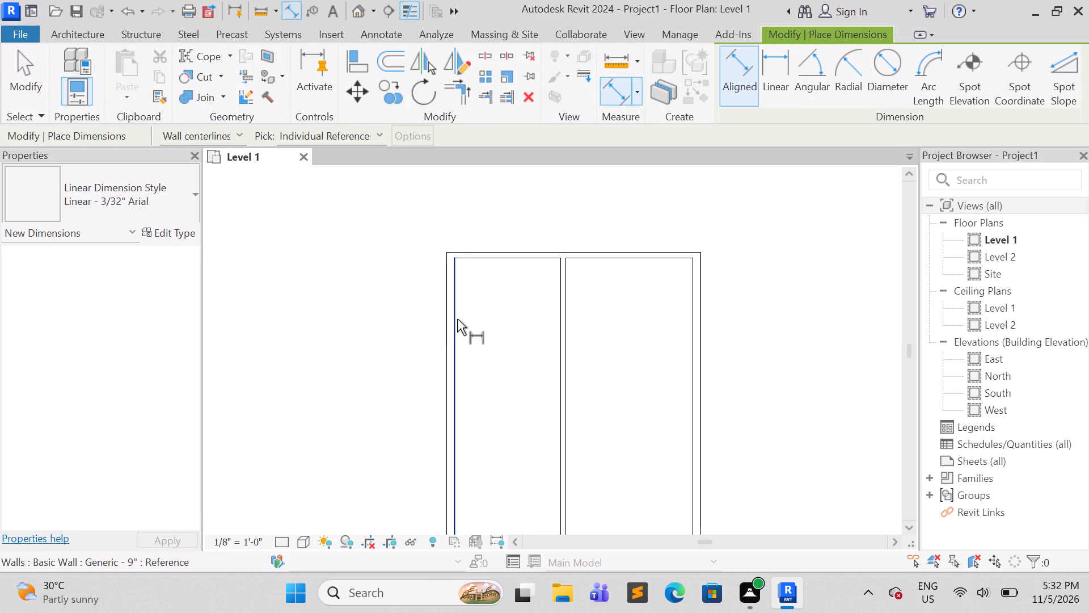
{"action": "left_click", "coordinate": [456, 319]}
{"action": "key", "text": "Tab"}
{"action": "key", "text": "Tab"}
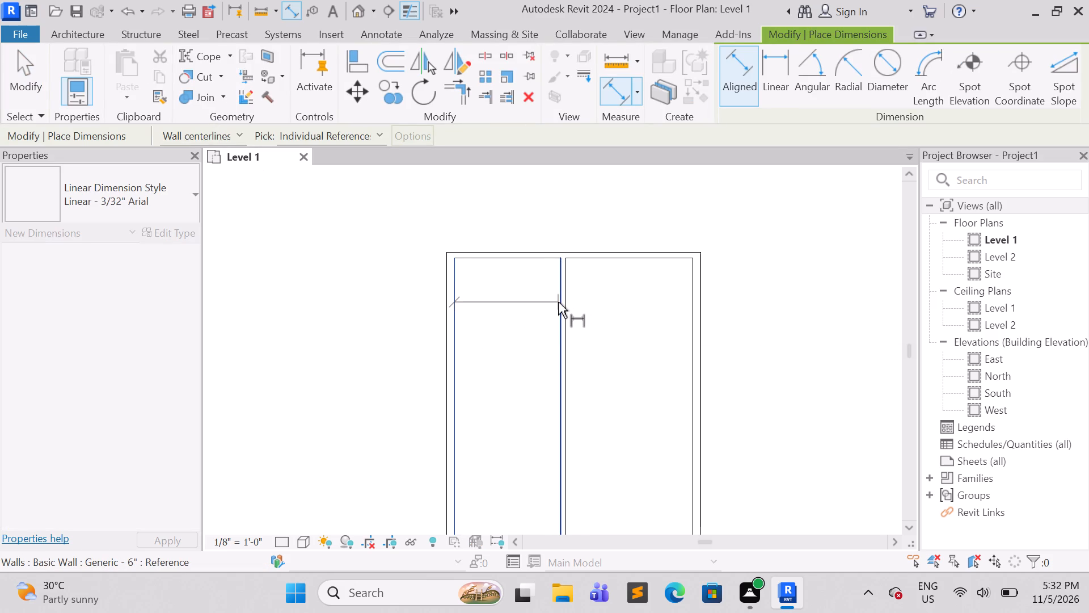
{"action": "left_click", "coordinate": [558, 303]}
{"action": "key", "text": "Escape"}
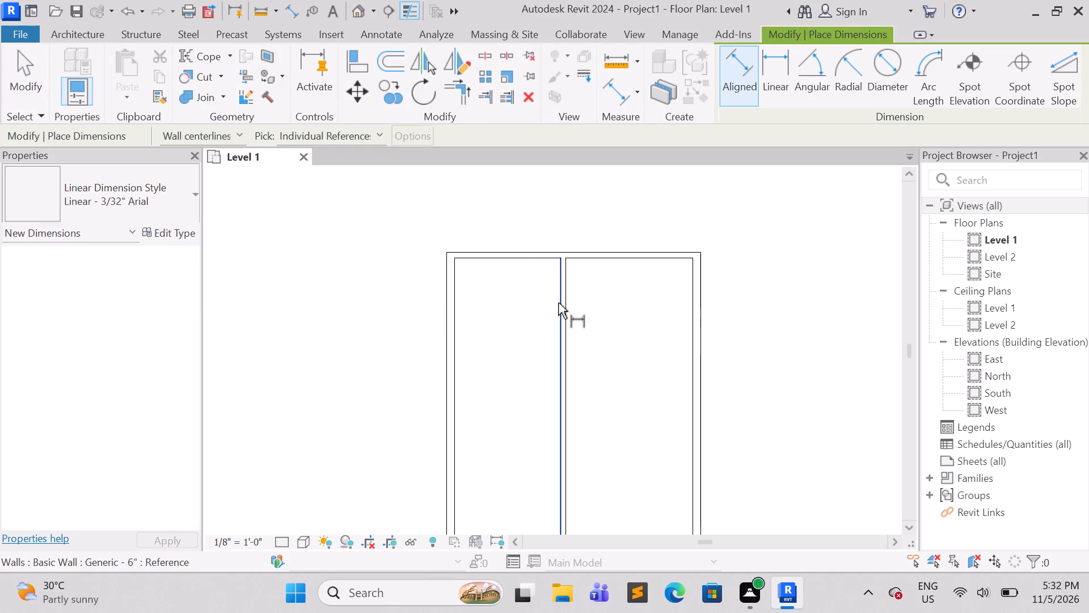
{"action": "key", "text": "Escape"}
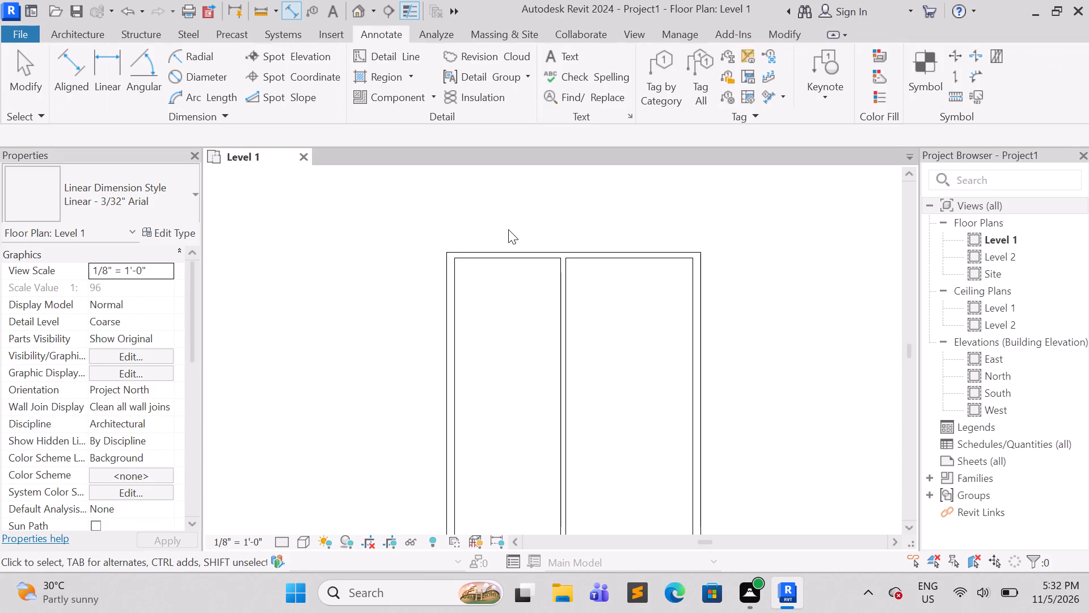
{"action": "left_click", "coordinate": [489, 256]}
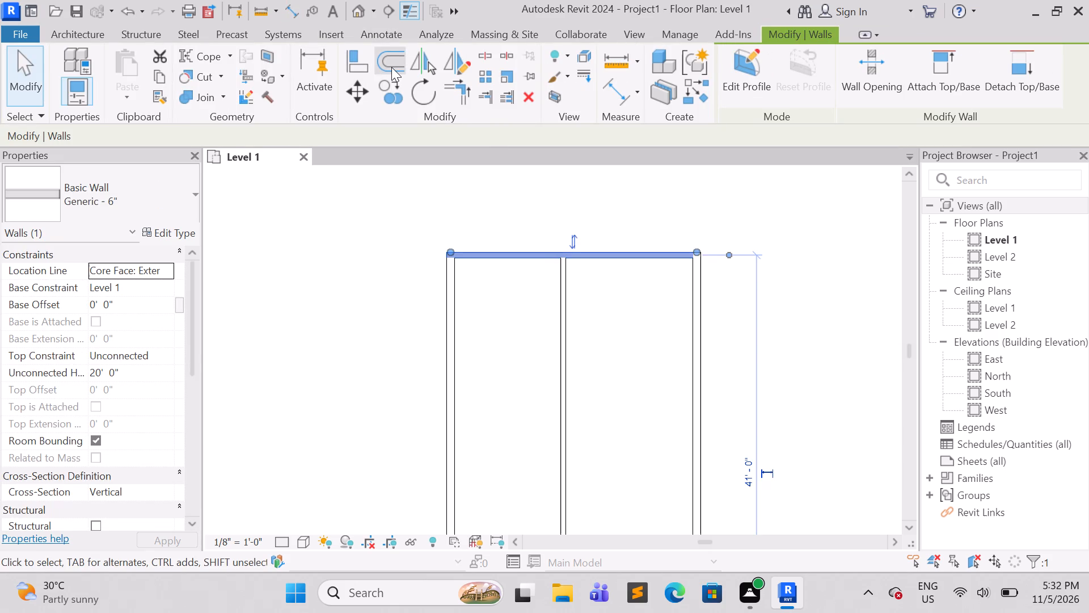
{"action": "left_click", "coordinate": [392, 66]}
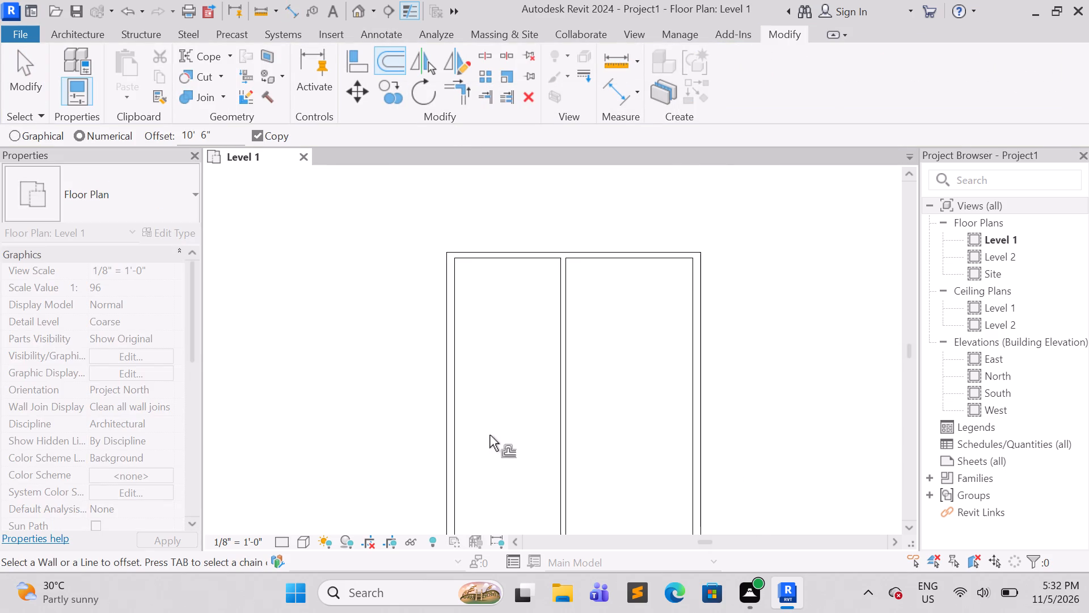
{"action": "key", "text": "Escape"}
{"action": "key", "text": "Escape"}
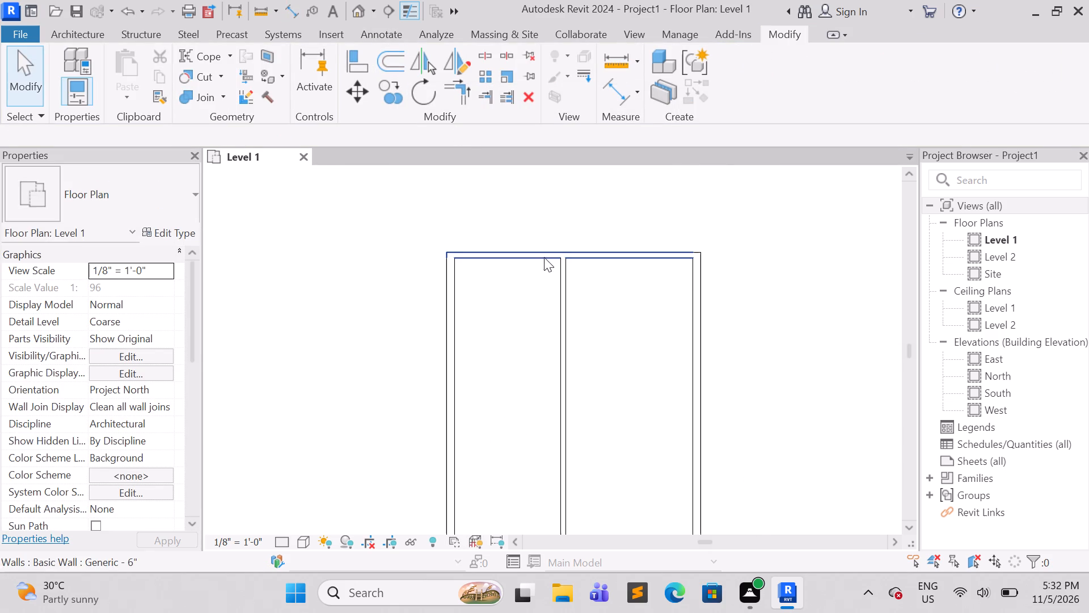
Check the clear width between the vertical interior wall and the right exterior wall with an Aligned dimension, without placing it.
{"action": "left_click", "coordinate": [374, 33]}
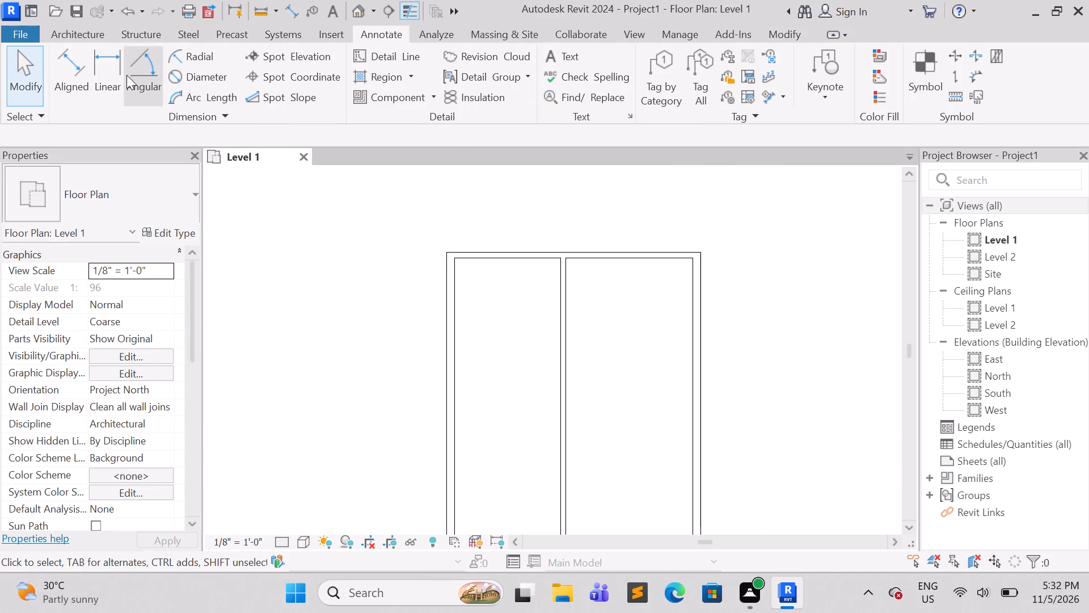
{"action": "left_click", "coordinate": [77, 77]}
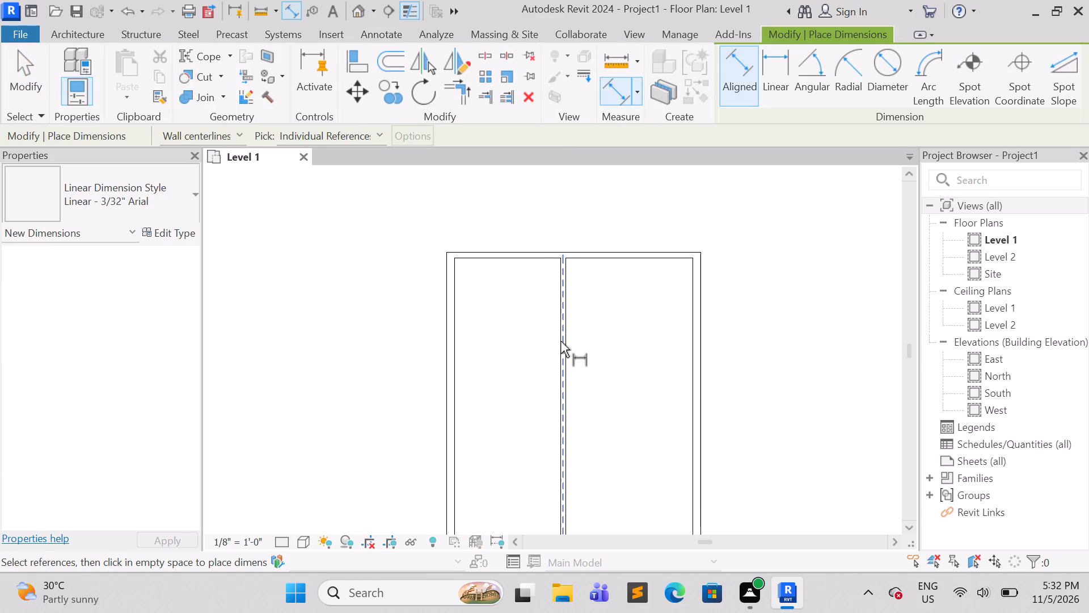
{"action": "key", "text": "Tab"}
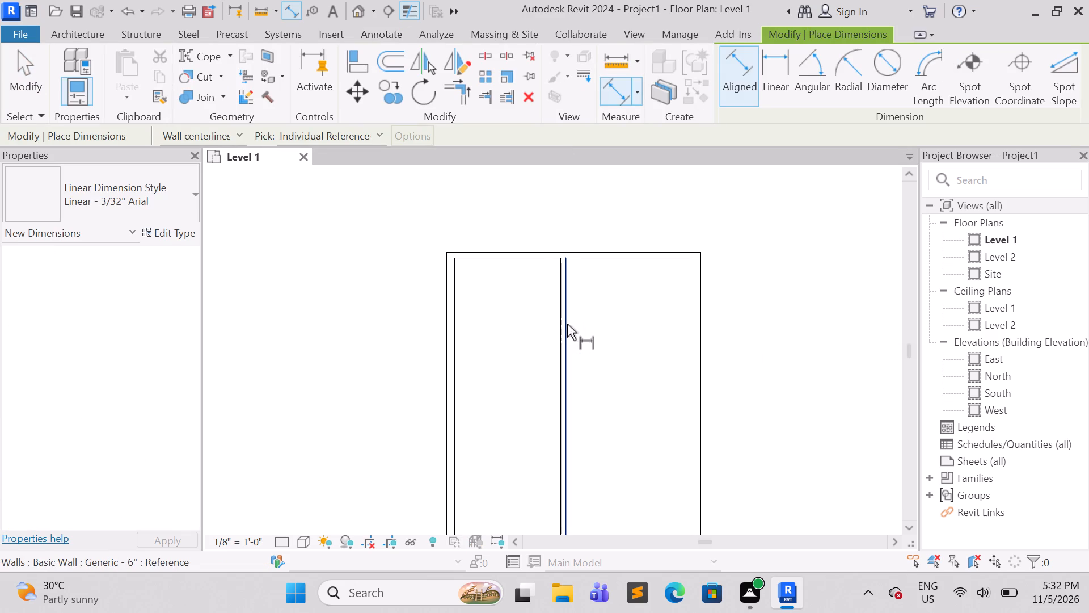
{"action": "left_click", "coordinate": [567, 324]}
{"action": "key", "text": "Tab"}
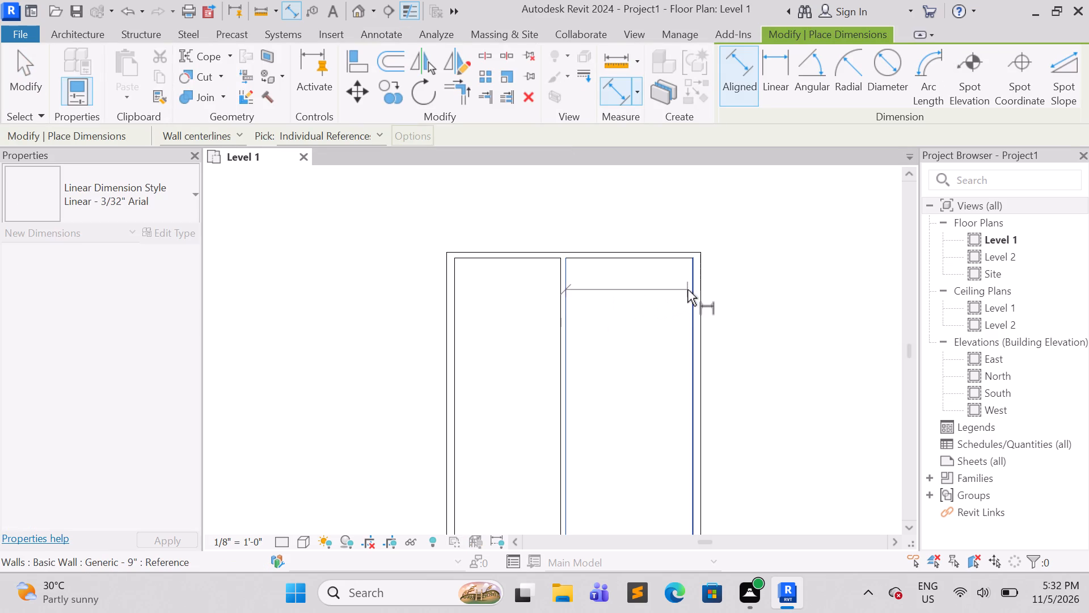
{"action": "left_click", "coordinate": [687, 289]}
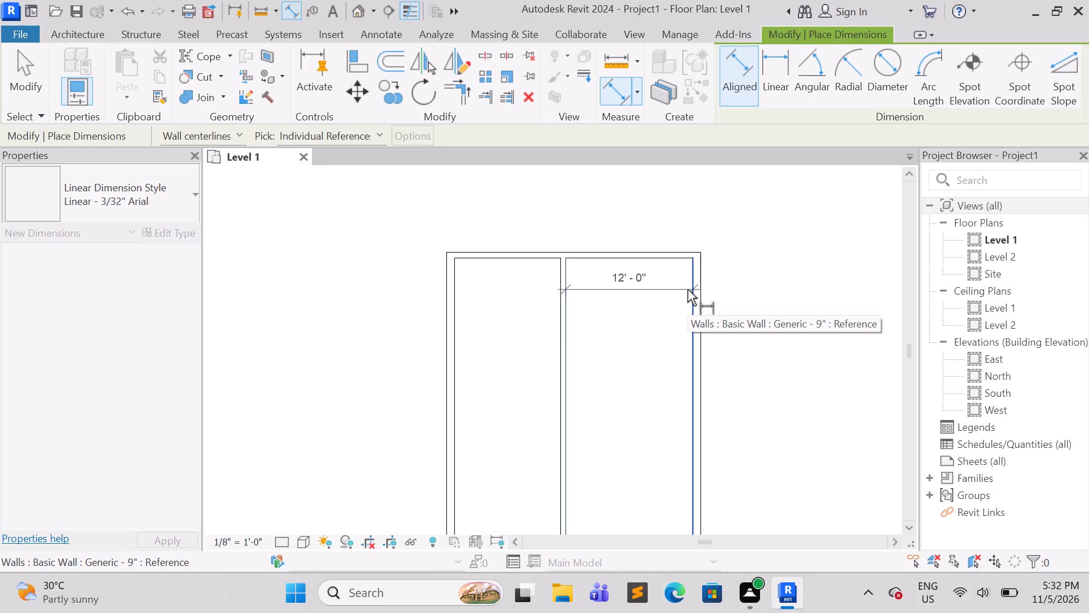
{"action": "key", "text": "Escape"}
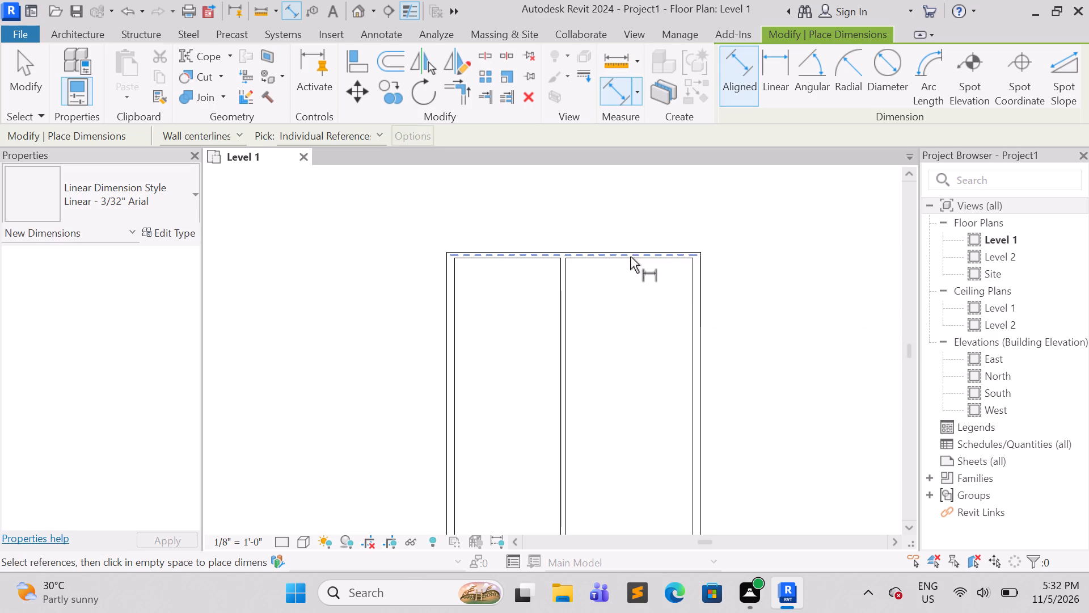
{"action": "key", "text": "Escape"}
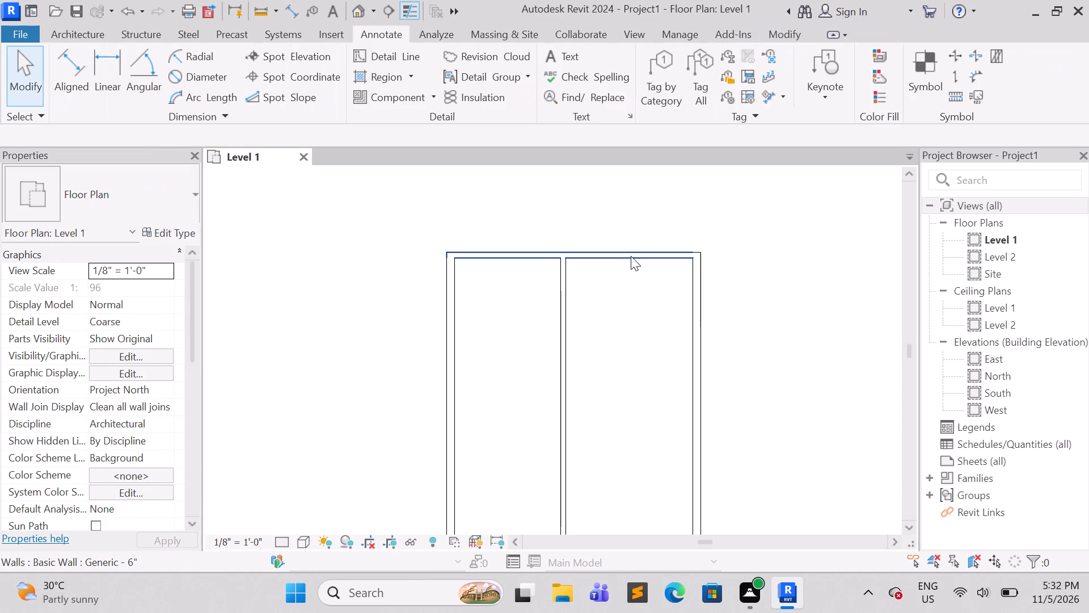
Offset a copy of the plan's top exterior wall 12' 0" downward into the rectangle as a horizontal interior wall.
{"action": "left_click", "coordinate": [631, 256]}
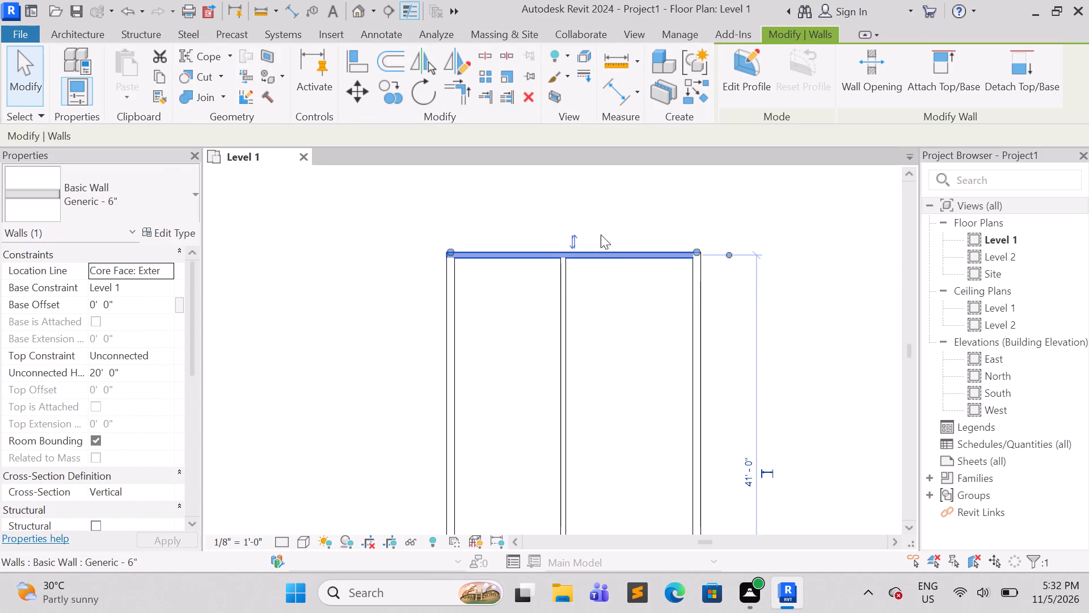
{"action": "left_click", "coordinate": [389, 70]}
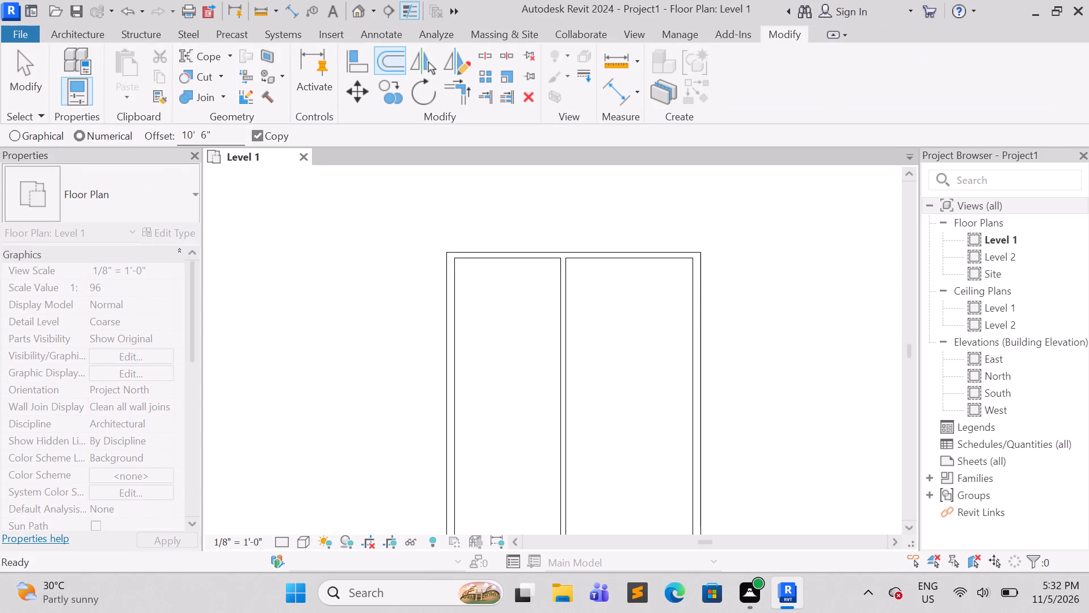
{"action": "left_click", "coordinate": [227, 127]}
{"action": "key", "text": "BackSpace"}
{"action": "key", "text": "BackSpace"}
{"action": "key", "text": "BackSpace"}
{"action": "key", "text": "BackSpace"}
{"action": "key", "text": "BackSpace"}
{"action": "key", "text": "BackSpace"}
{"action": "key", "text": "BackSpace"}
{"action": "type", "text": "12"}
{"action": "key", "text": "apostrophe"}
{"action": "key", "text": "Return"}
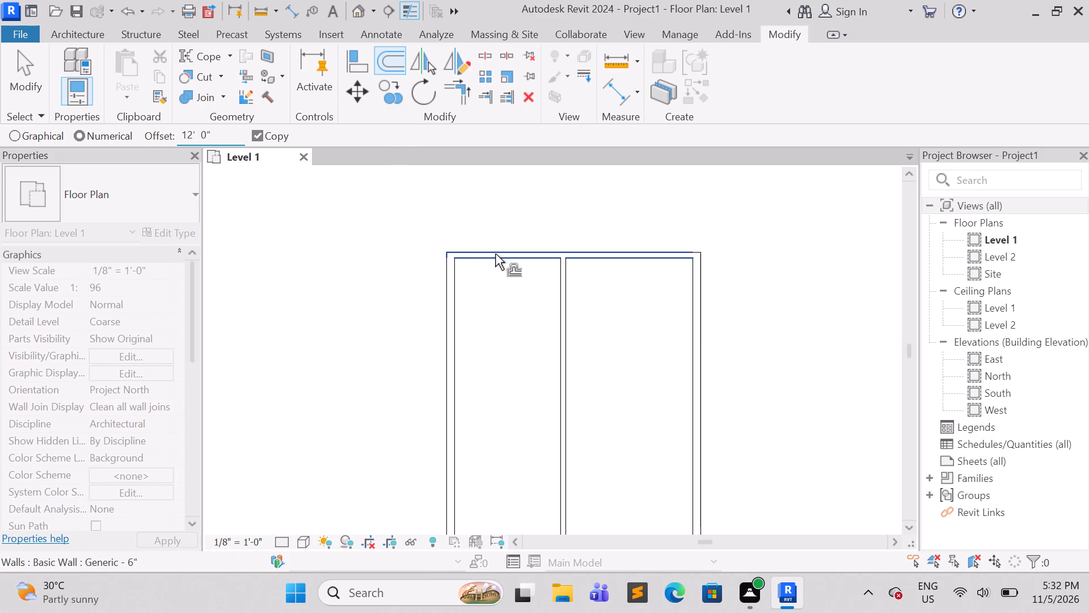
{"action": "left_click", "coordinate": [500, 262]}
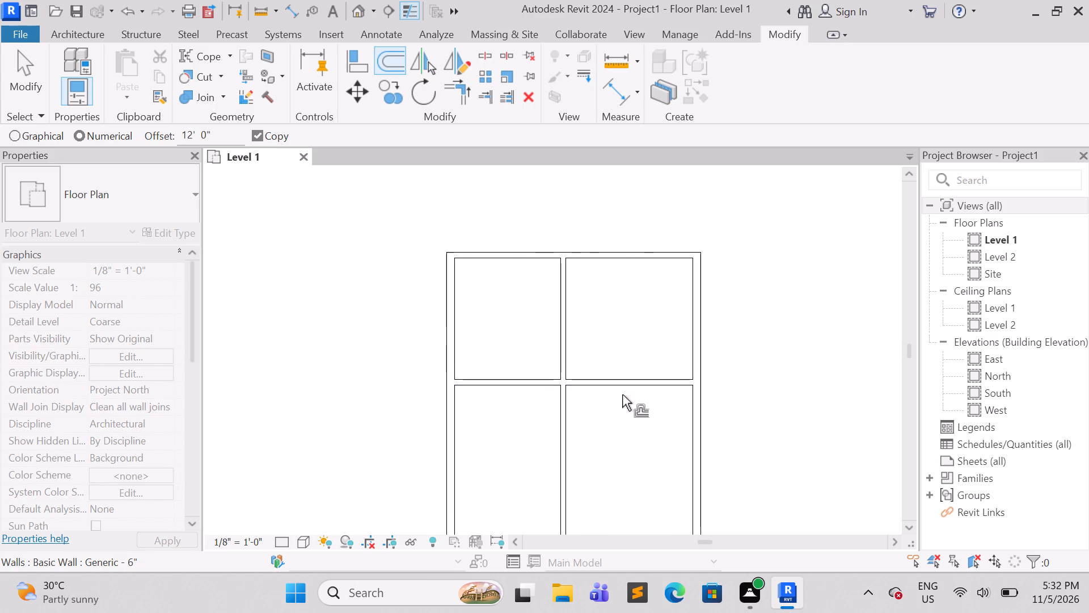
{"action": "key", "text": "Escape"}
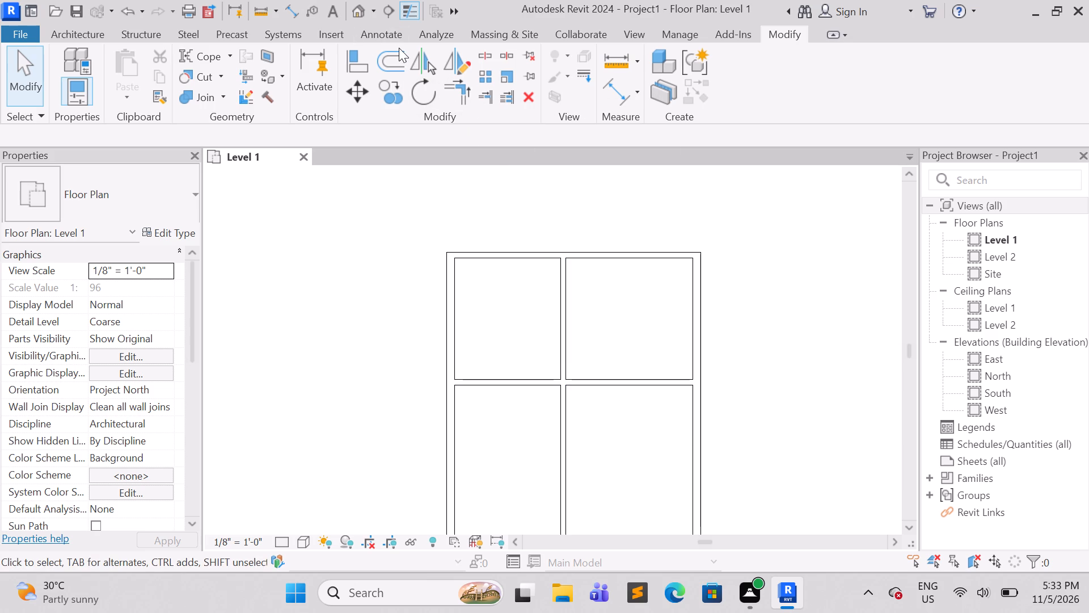
Check the upper-right room's clear width between the vertical wall faces with an Aligned dimension, without placing it.
{"action": "left_click", "coordinate": [386, 32]}
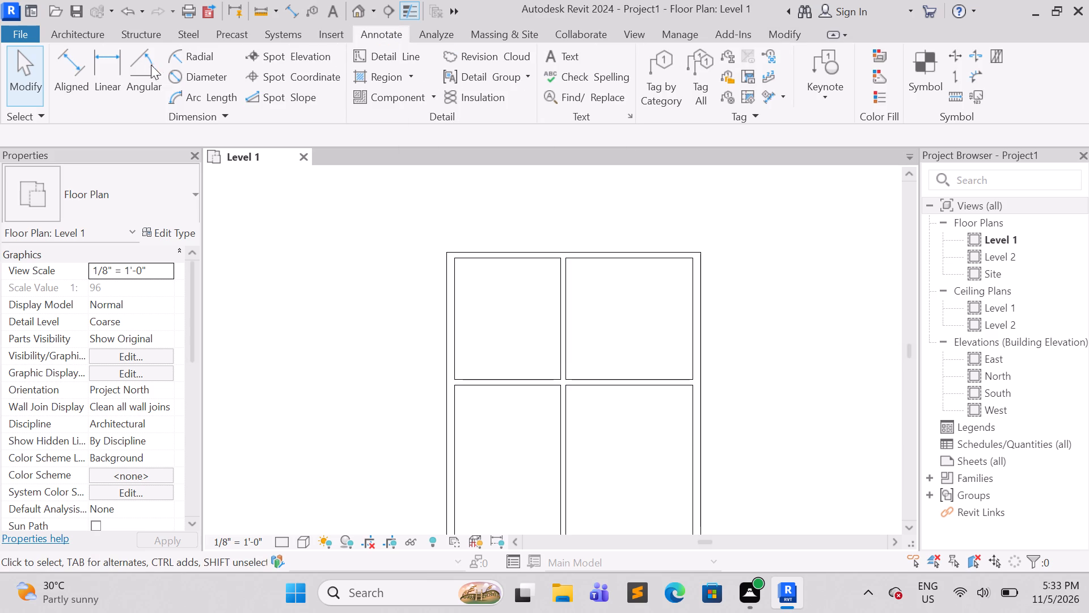
{"action": "left_click", "coordinate": [69, 63]}
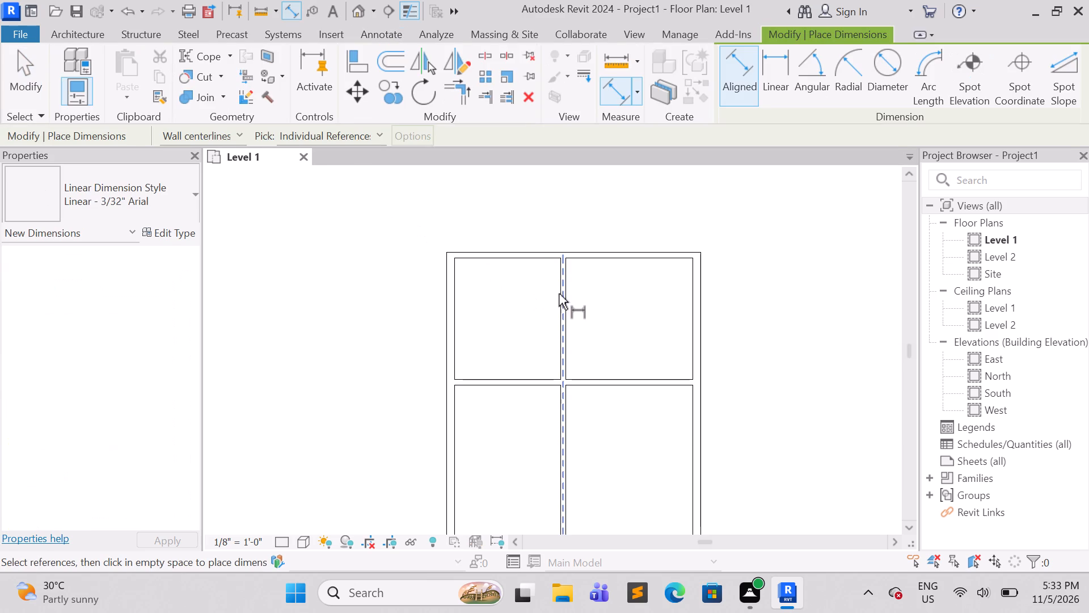
{"action": "key", "text": "Tab"}
{"action": "left_click", "coordinate": [567, 300]}
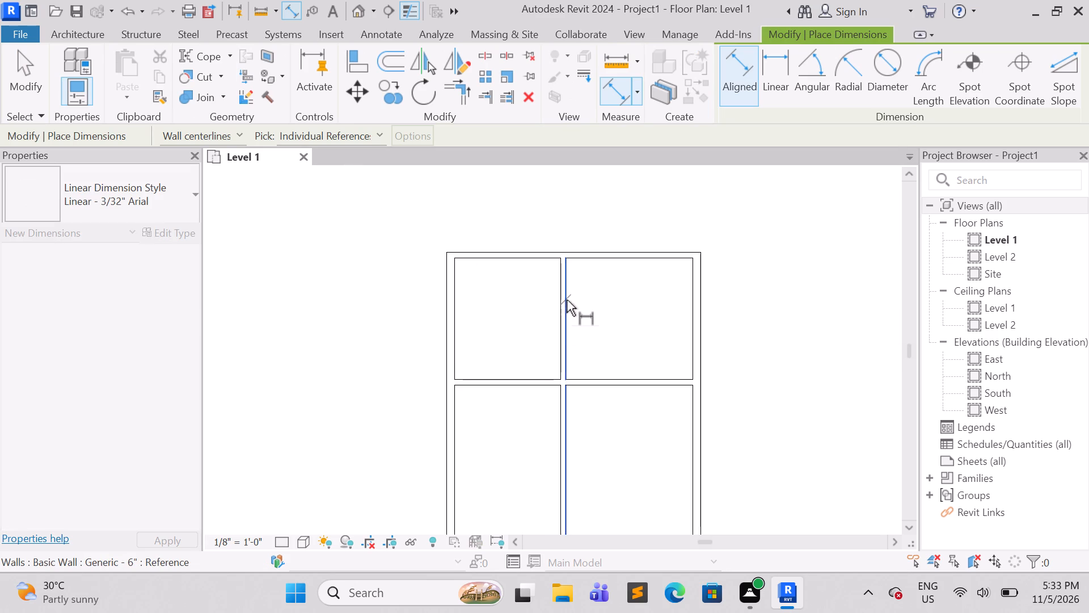
{"action": "key", "text": "Tab"}
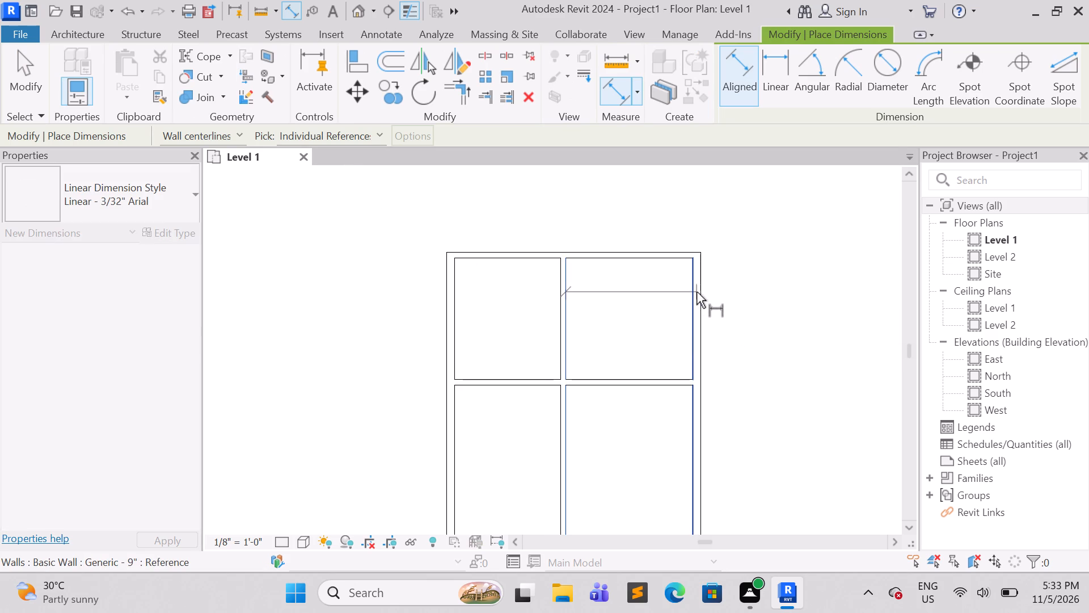
{"action": "left_click", "coordinate": [692, 297]}
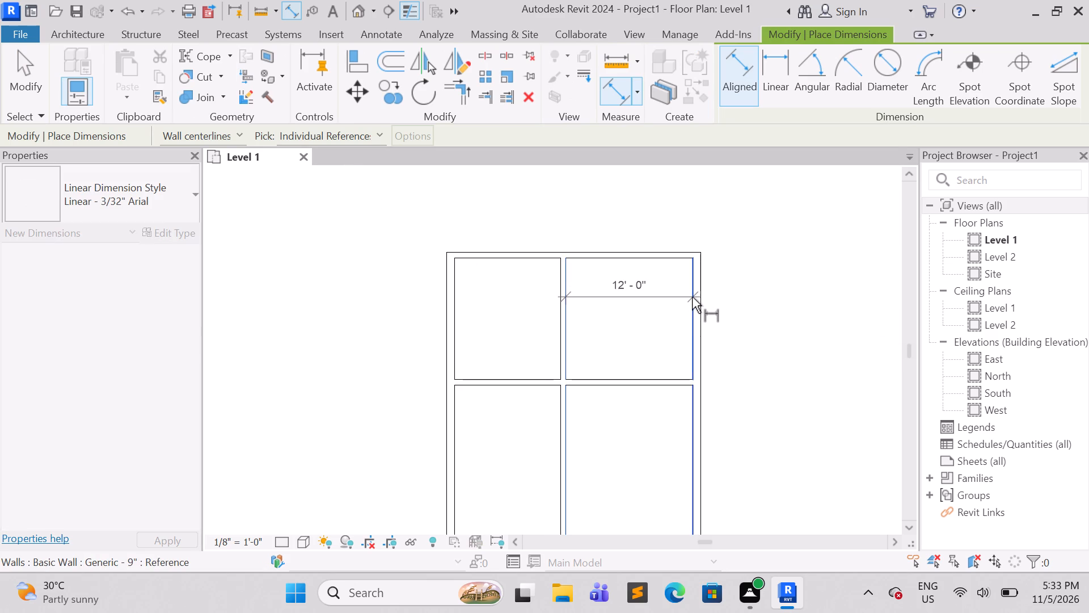
{"action": "key", "text": "Escape"}
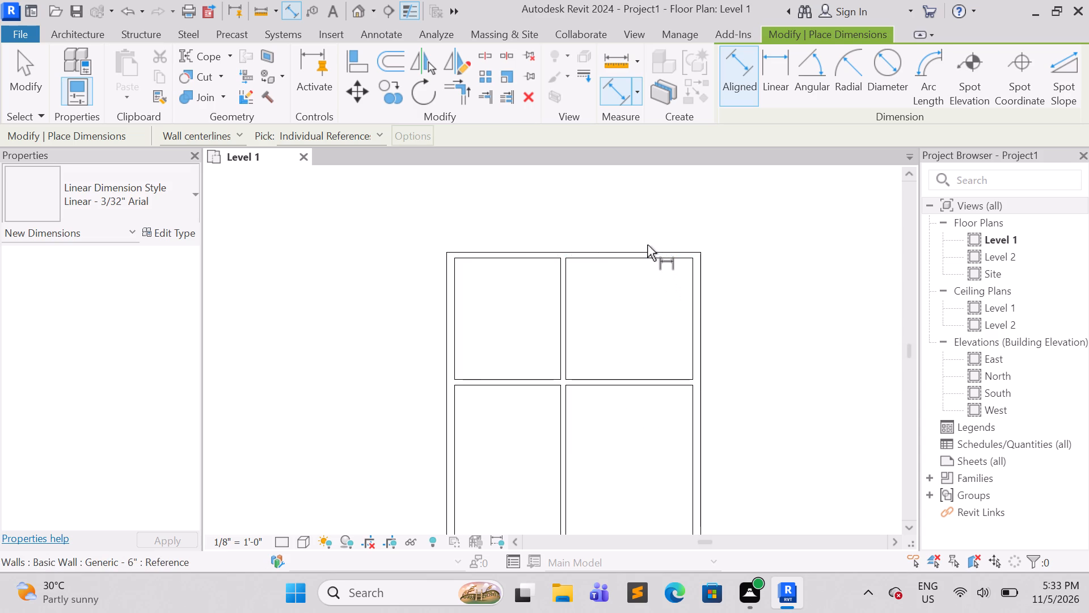
Check the upper-right room's clear depth from the top exterior wall to the horizontal interior wall with an Aligned dimension, without placing it.
{"action": "key", "text": "Tab"}
{"action": "left_click", "coordinate": [659, 263]}
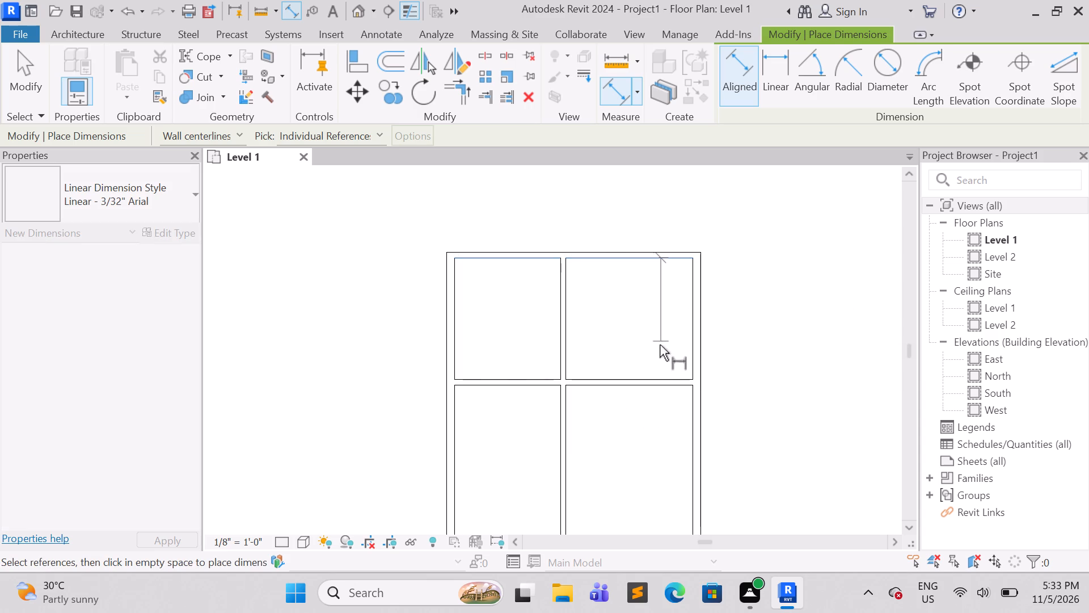
{"action": "key", "text": "Tab"}
{"action": "left_click", "coordinate": [649, 376]}
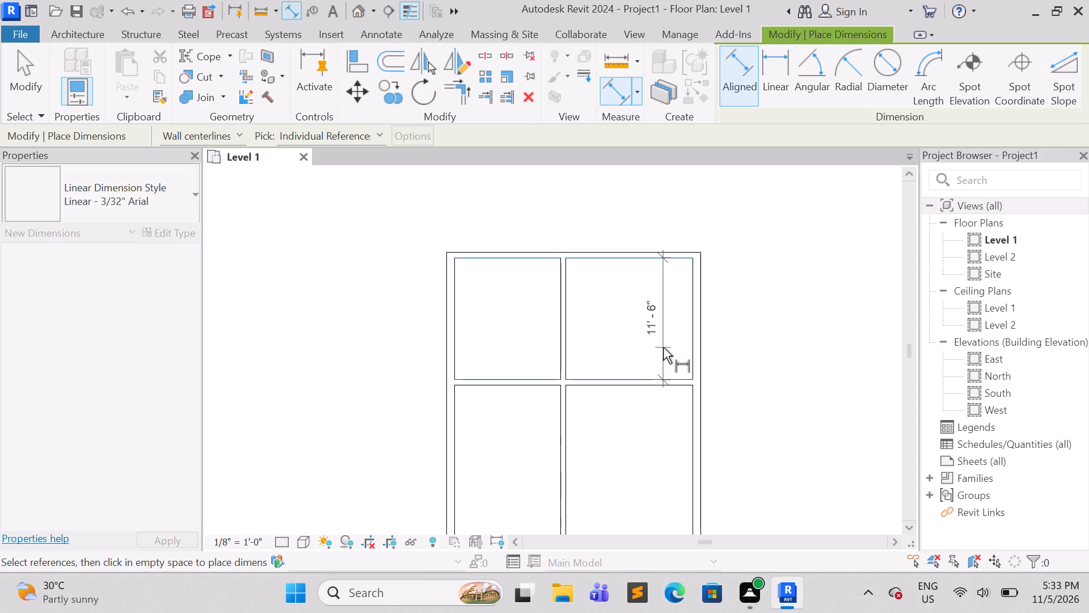
{"action": "key", "text": "Escape"}
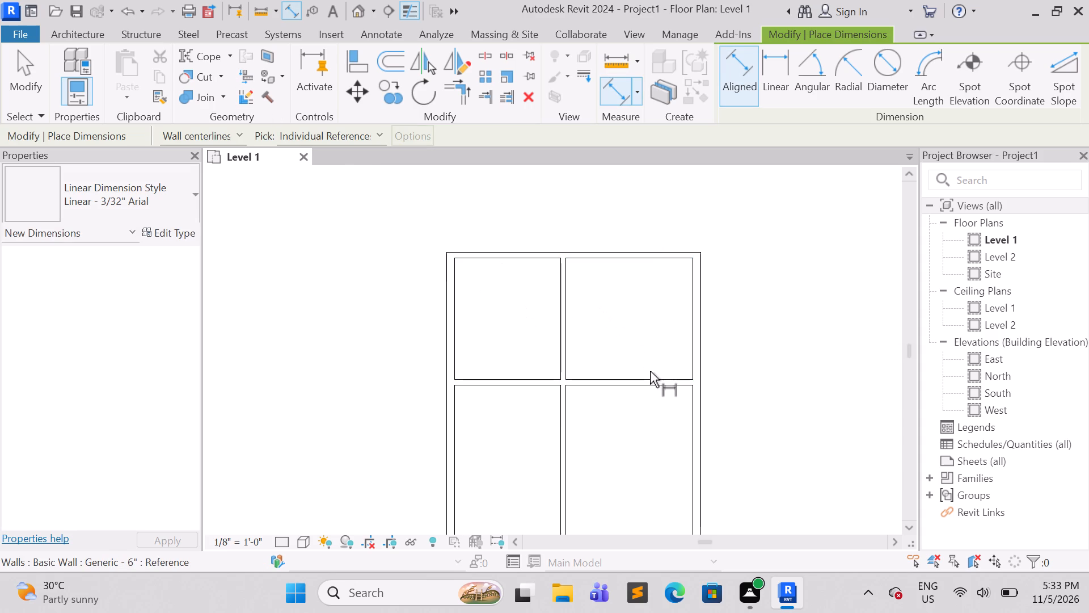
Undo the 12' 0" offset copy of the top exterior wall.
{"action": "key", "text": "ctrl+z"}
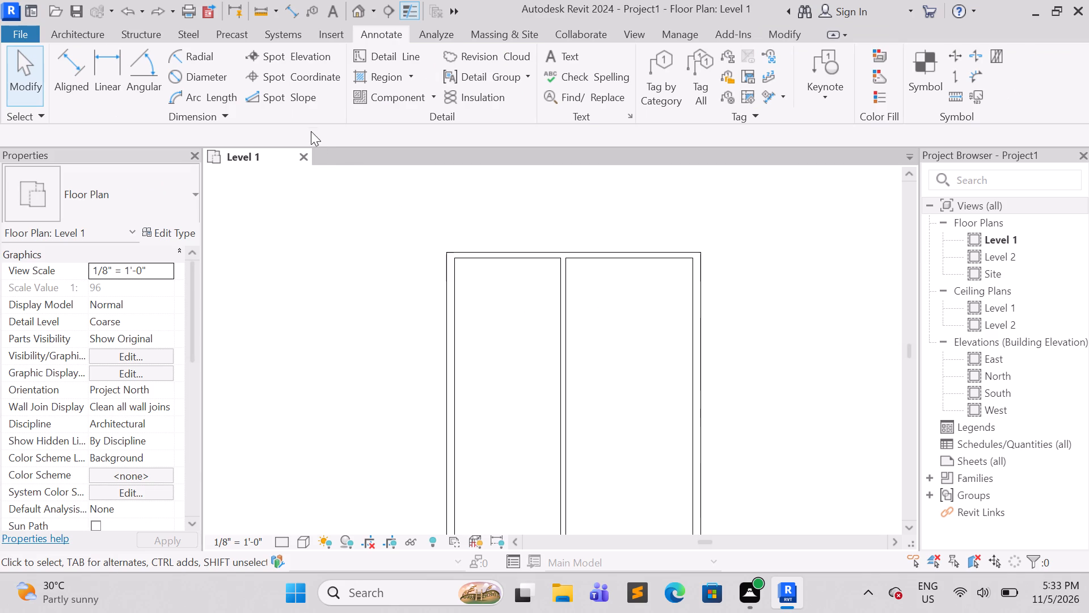
Offset a copy of the top exterior wall 13' 0" downward into the plan as the horizontal interior wall.
{"action": "left_click", "coordinate": [501, 255]}
{"action": "left_click", "coordinate": [392, 57]}
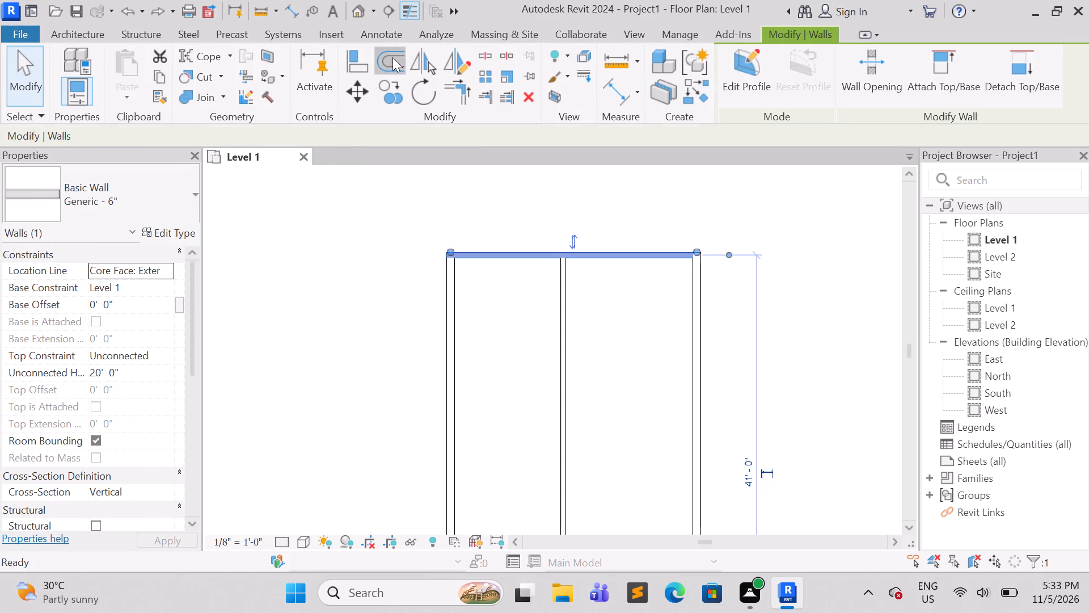
{"action": "left_click", "coordinate": [225, 127]}
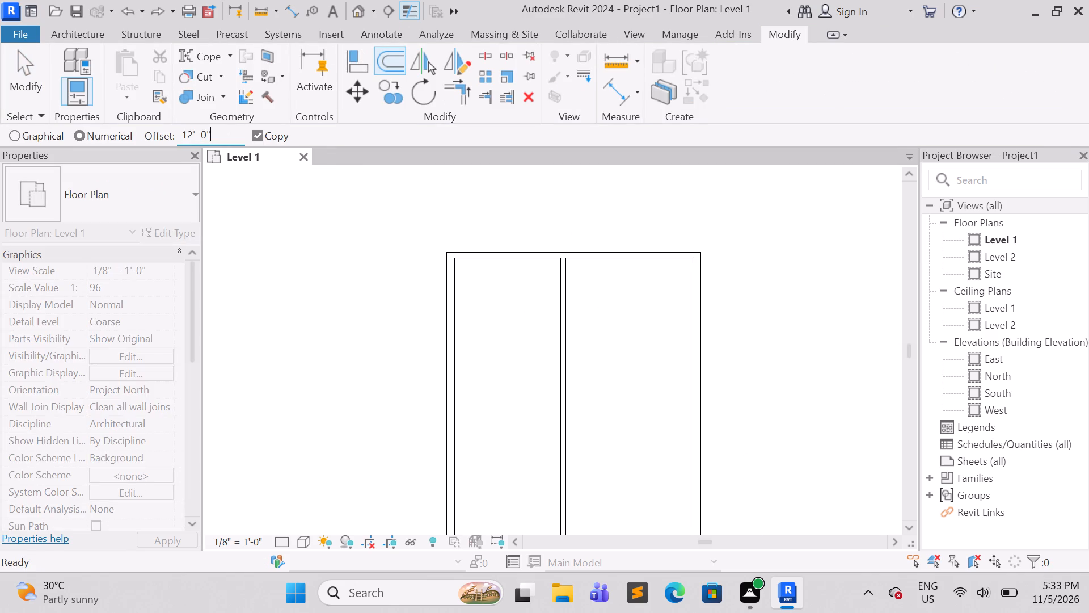
{"action": "key", "text": "BackSpace"}
{"action": "key", "text": "BackSpace"}
{"action": "key", "text": "BackSpace"}
{"action": "key", "text": "BackSpace"}
{"action": "key", "text": "BackSpace"}
{"action": "key", "text": "BackSpace"}
{"action": "key", "text": "BackSpace"}
{"action": "key", "text": "BackSpace"}
{"action": "key", "text": "BackSpace"}
{"action": "key", "text": "BackSpace"}
{"action": "key", "text": "BackSpace"}
{"action": "type", "text": "13"}
{"action": "key", "text": "apostrophe"}
{"action": "key", "text": "Return"}
{"action": "left_click", "coordinate": [501, 263]}
{"action": "key", "text": "Escape"}
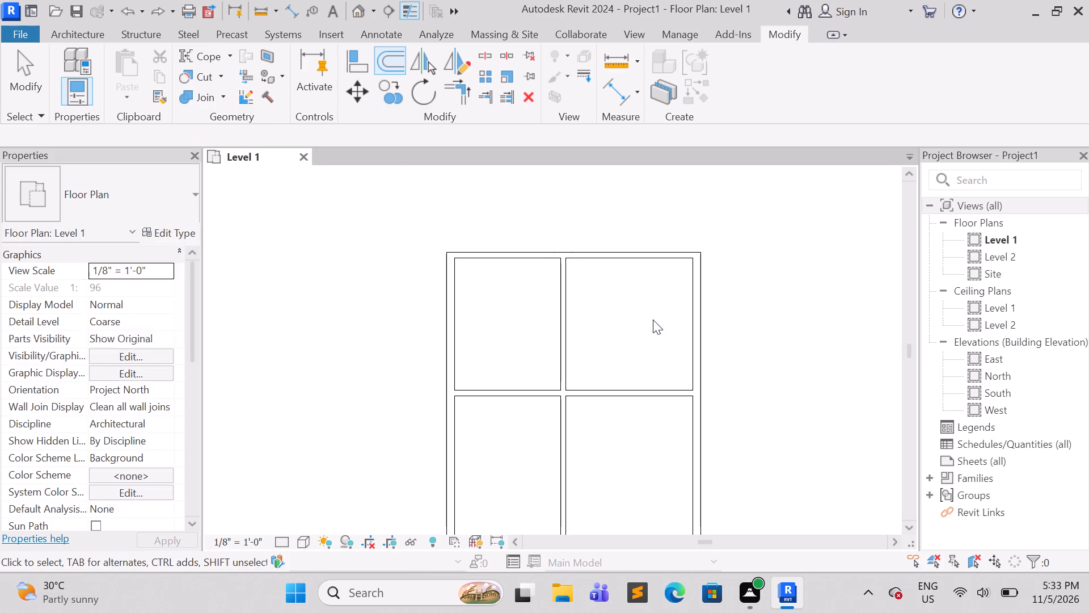
Check the upper-right room's clear depth to the new horizontal wall with an Aligned dimension, and leave the command without placing it.
{"action": "left_click", "coordinate": [372, 28]}
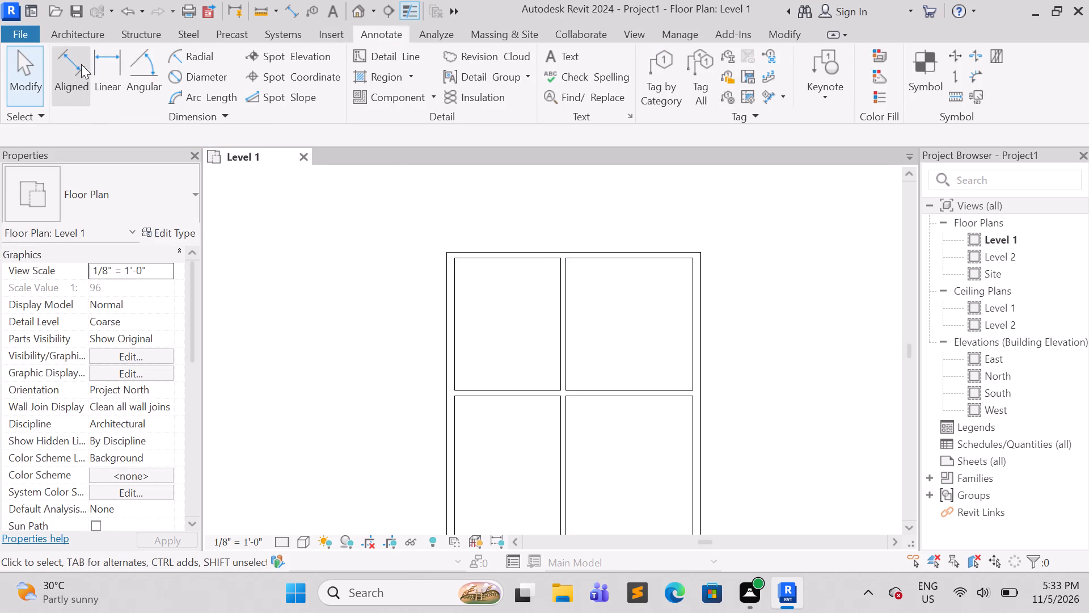
{"action": "left_click", "coordinate": [81, 64]}
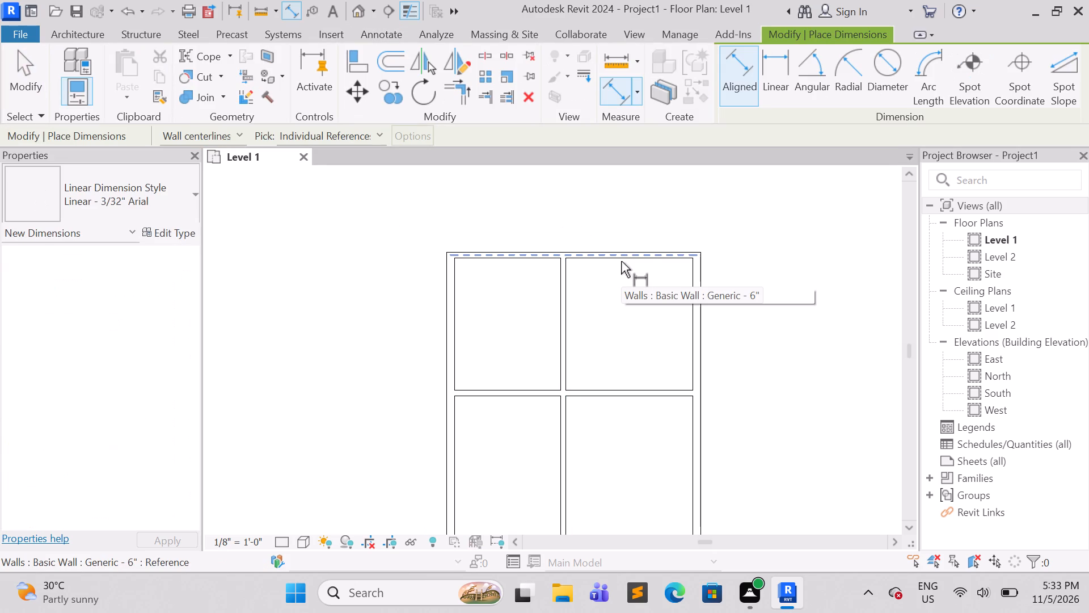
{"action": "key", "text": "Tab"}
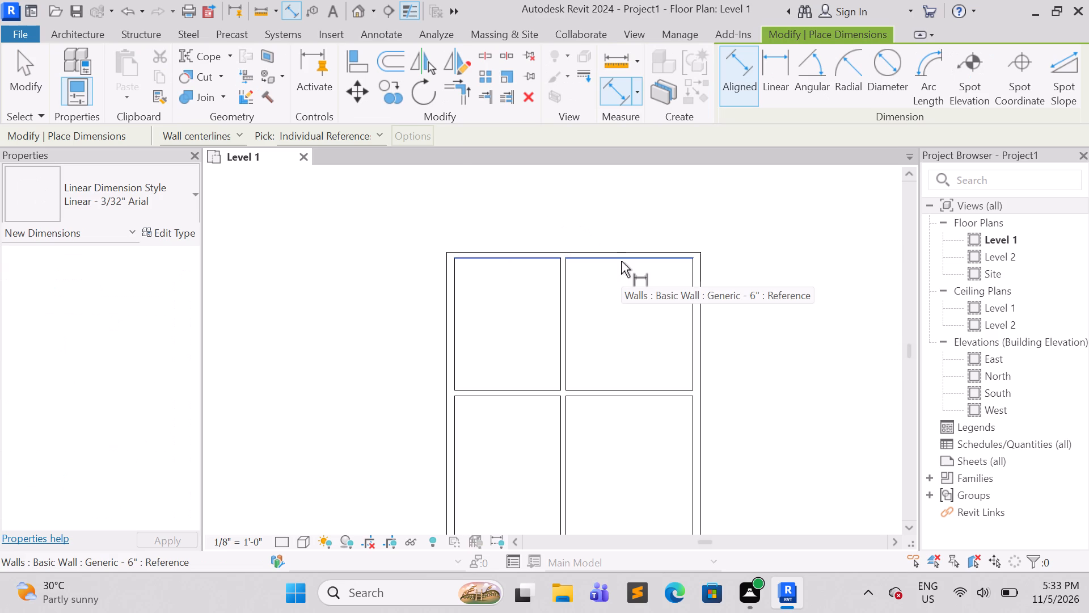
{"action": "left_click", "coordinate": [621, 261]}
{"action": "key", "text": "Tab"}
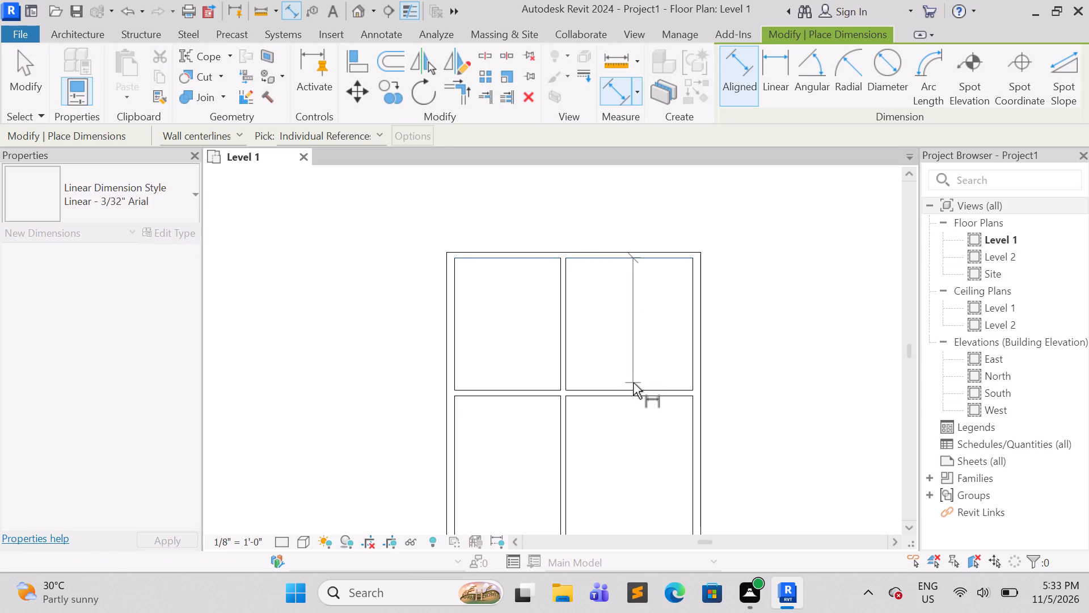
{"action": "key", "text": "Tab"}
{"action": "left_click", "coordinate": [634, 392]}
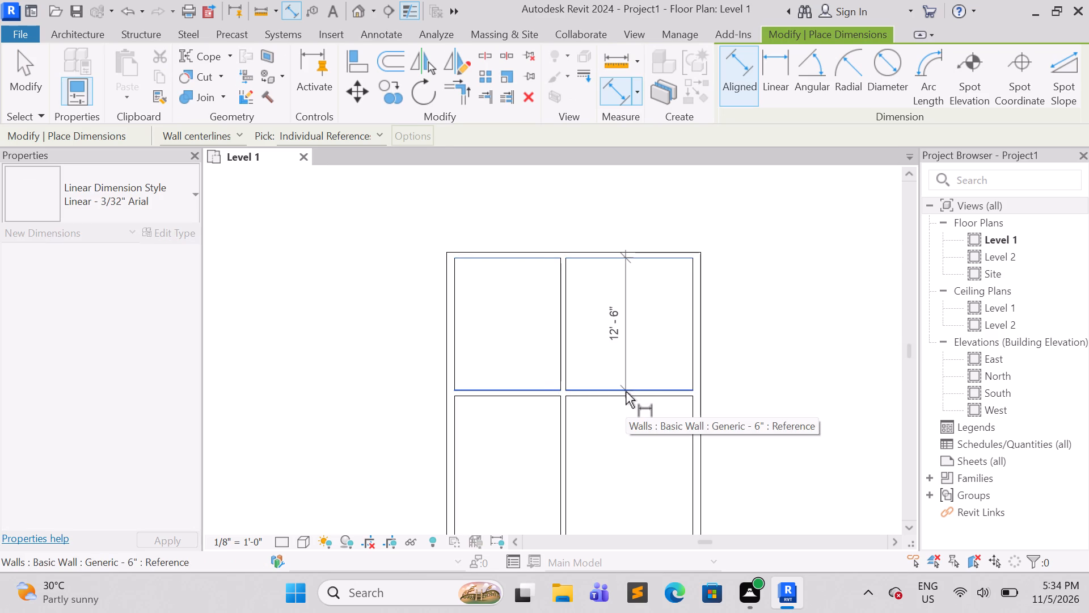
{"action": "key", "text": "Escape"}
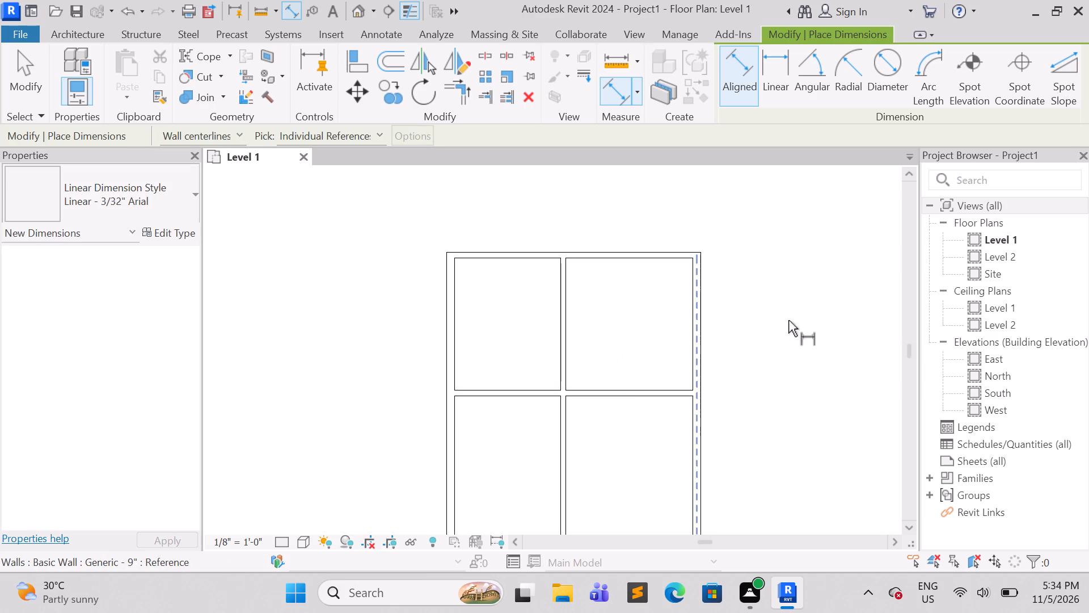
{"action": "key", "text": "Escape"}
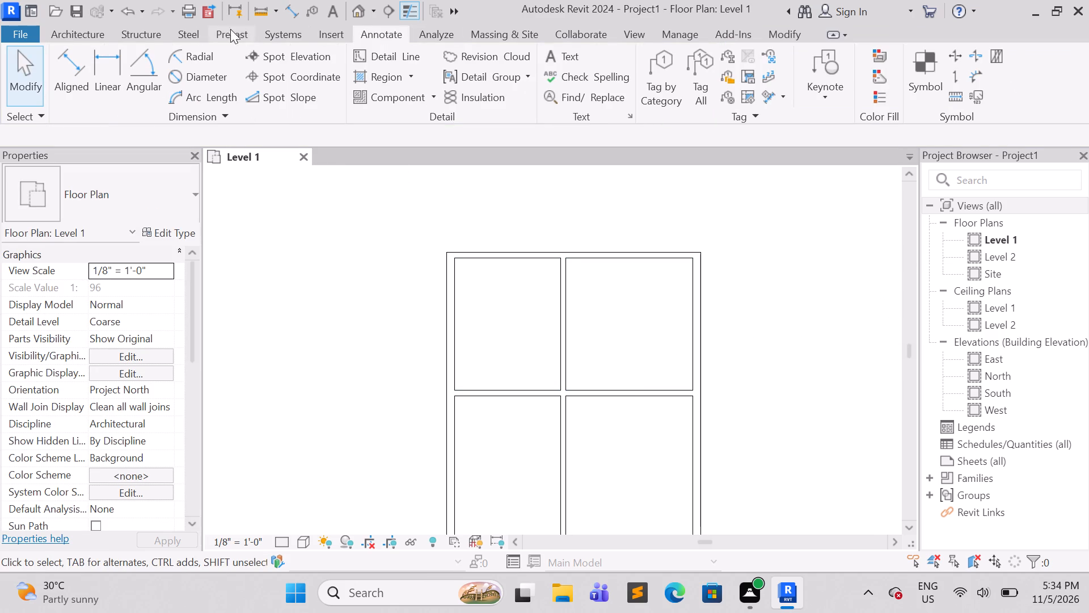
Change the top exterior wall's type to Generic - 9" and deselect the wall.
{"action": "left_click", "coordinate": [66, 36]}
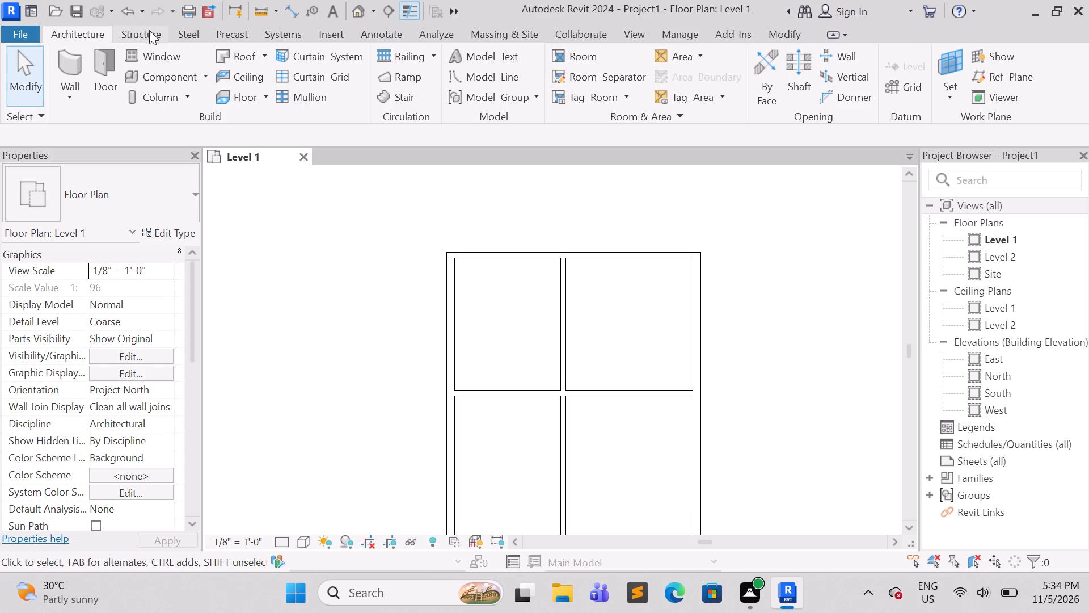
{"action": "left_click", "coordinate": [629, 262]}
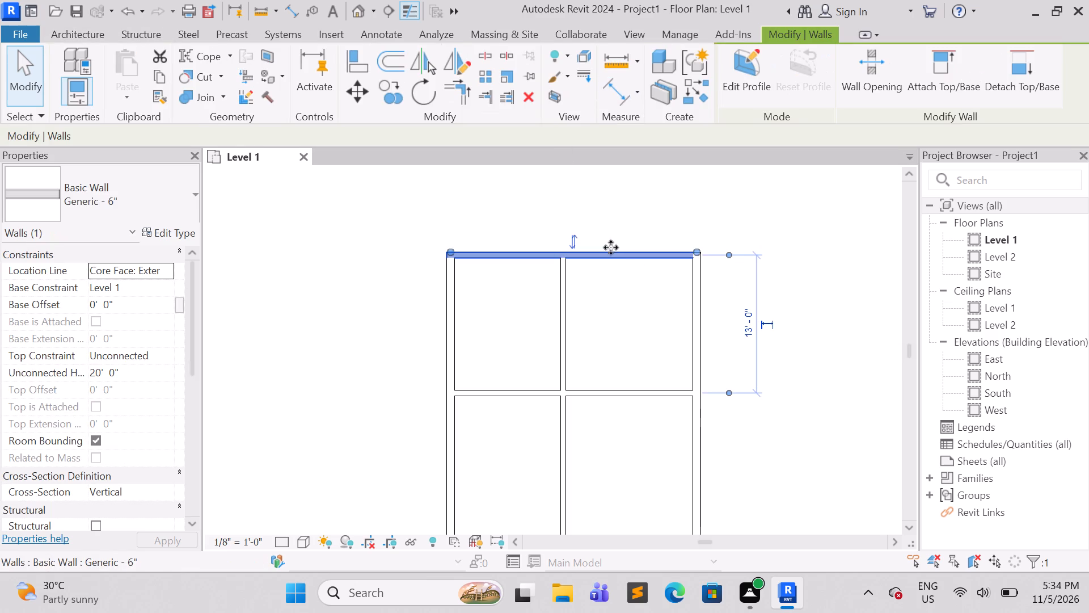
{"action": "left_click", "coordinate": [164, 187]}
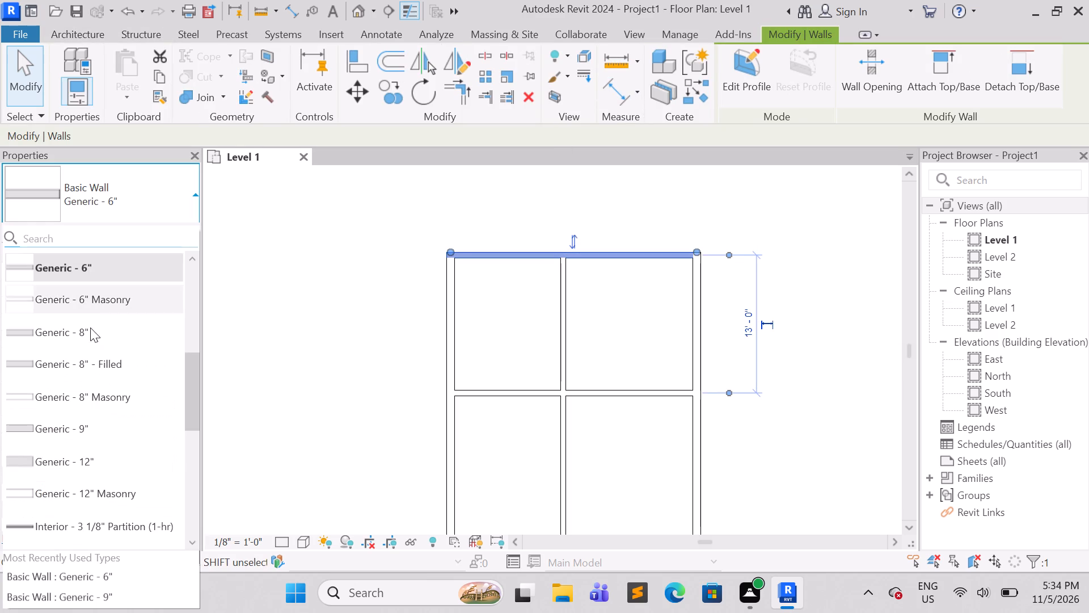
{"action": "left_click", "coordinate": [85, 433]}
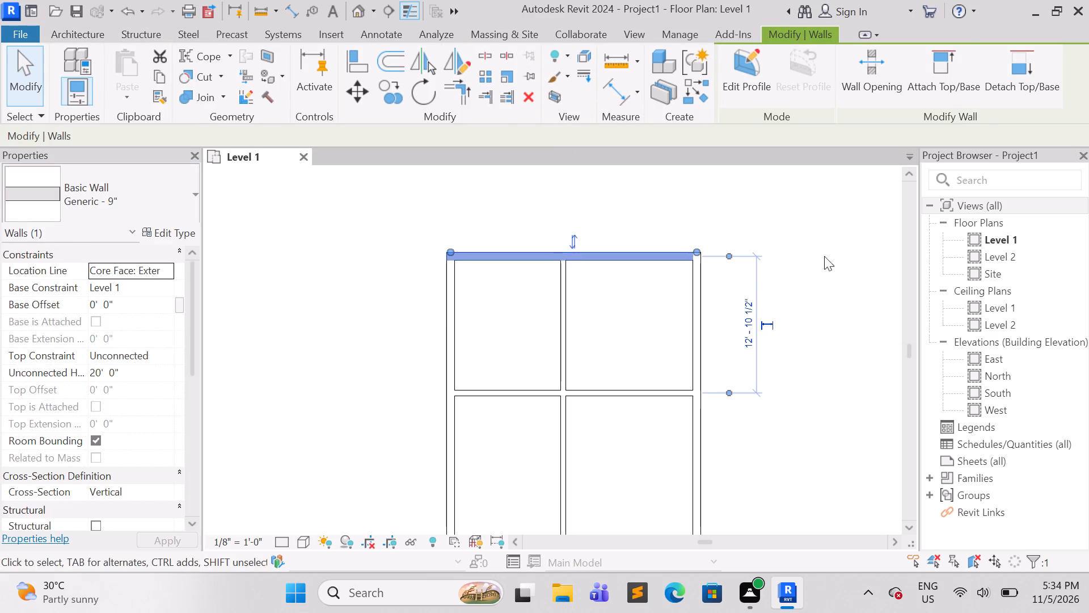
{"action": "left_click", "coordinate": [837, 244]}
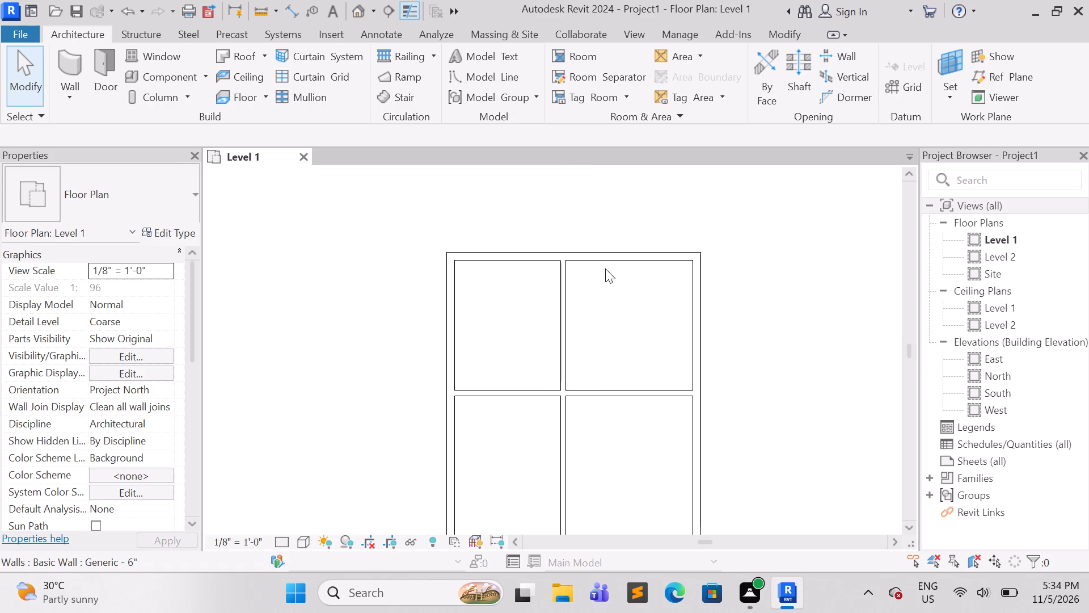
Check the upper-right room's clear depth between the inner wall faces with an Aligned dimension, and leave the command without placing it.
{"action": "left_click", "coordinate": [604, 396]}
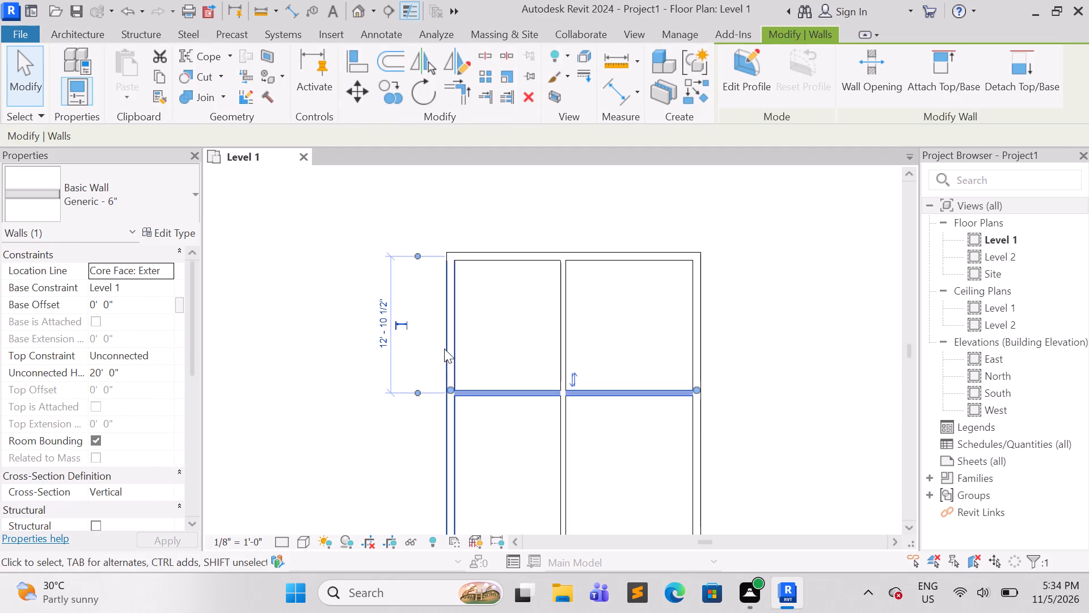
{"action": "key", "text": "Escape"}
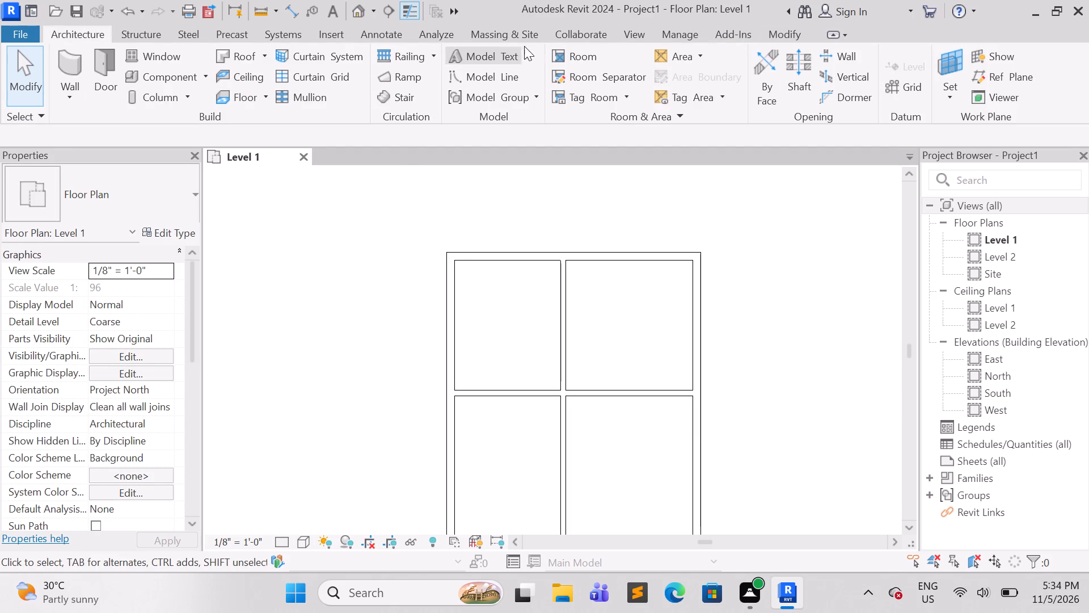
{"action": "left_click", "coordinate": [373, 30]}
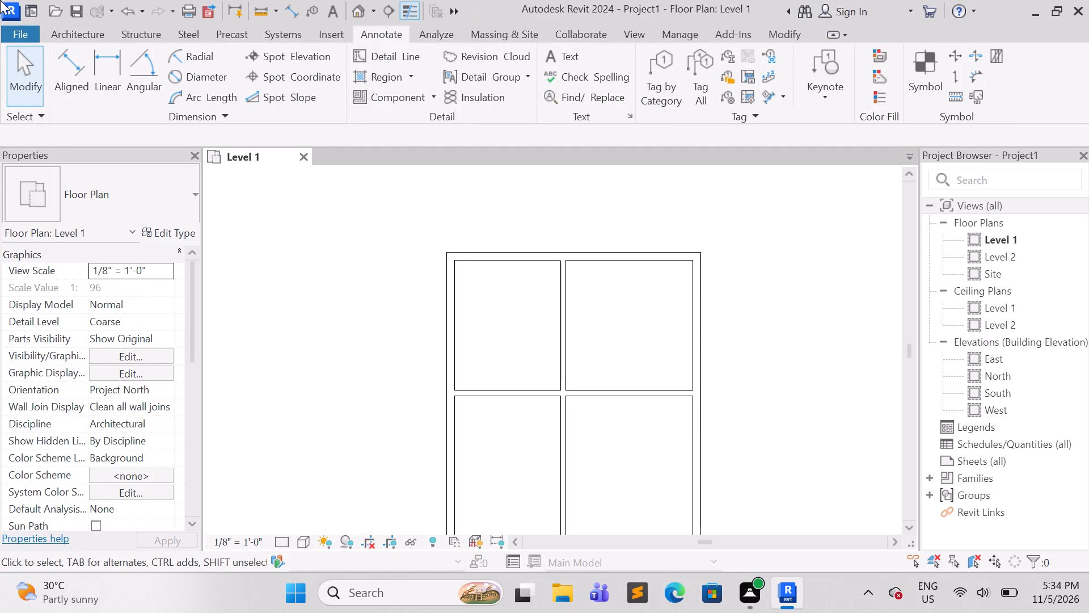
{"action": "left_click", "coordinate": [74, 51]}
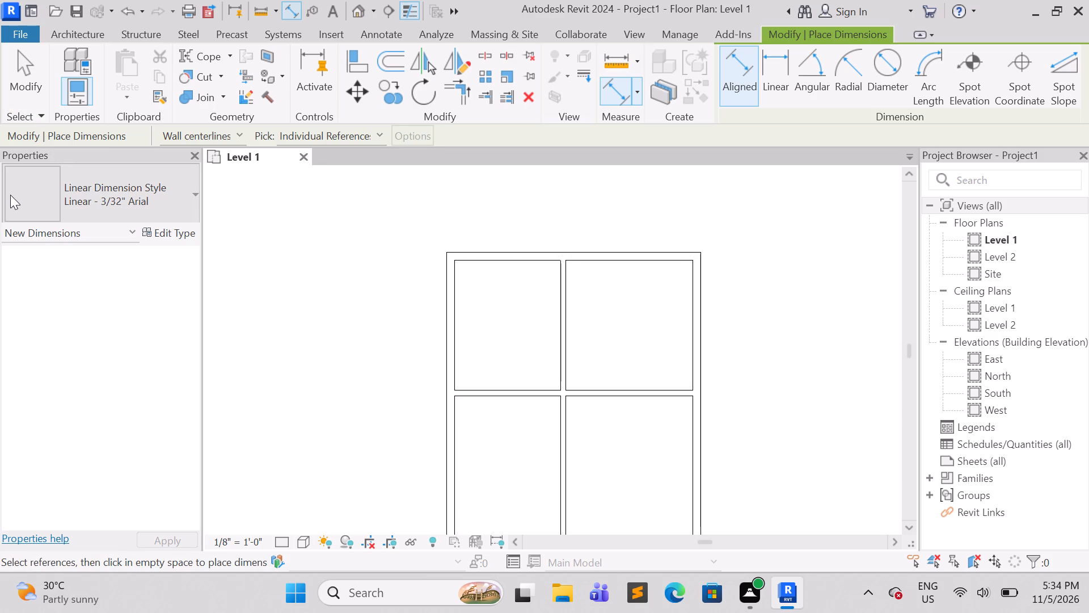
{"action": "key", "text": "Tab"}
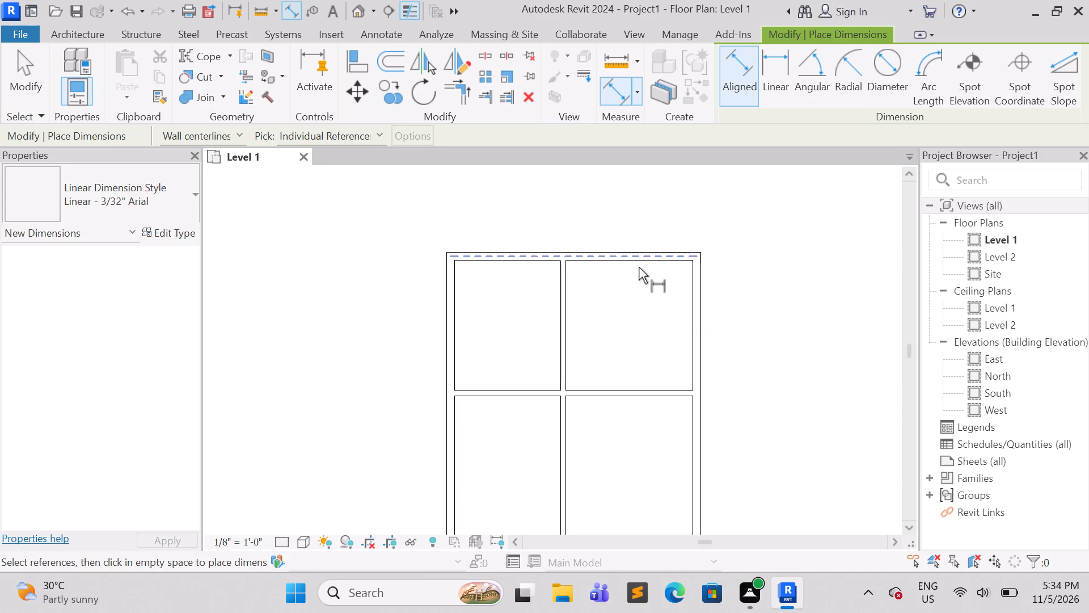
{"action": "key", "text": "Tab"}
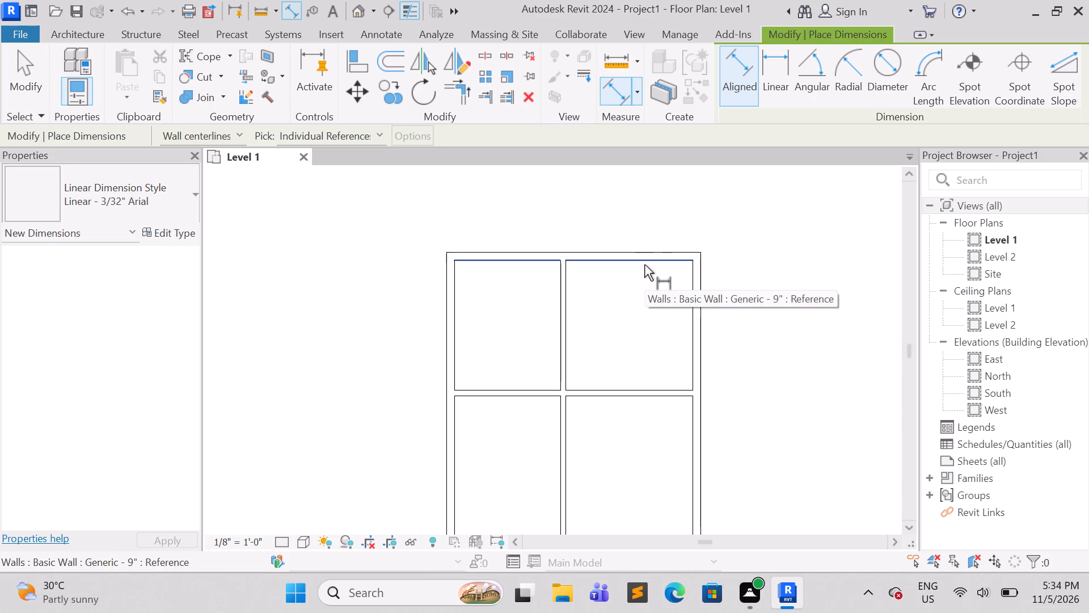
{"action": "left_click", "coordinate": [644, 264]}
{"action": "key", "text": "Tab"}
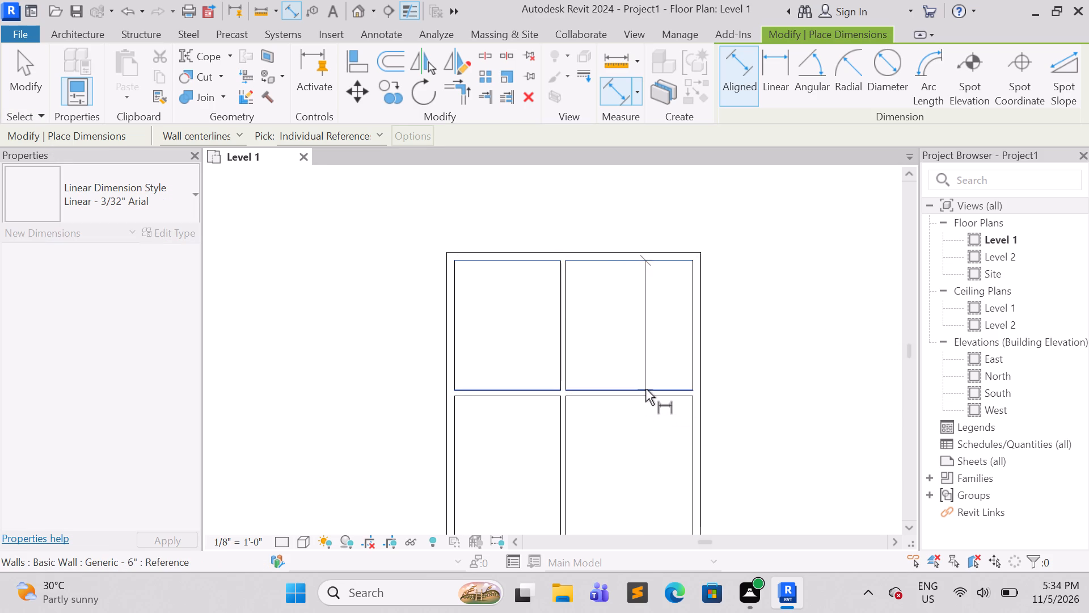
{"action": "left_click", "coordinate": [645, 389]}
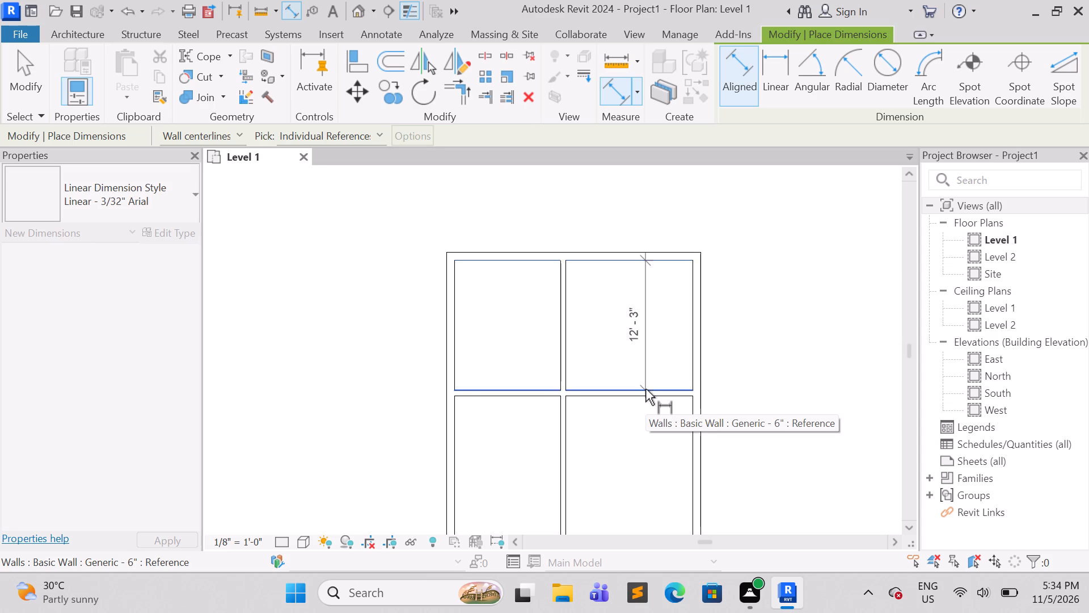
{"action": "key", "text": "Escape"}
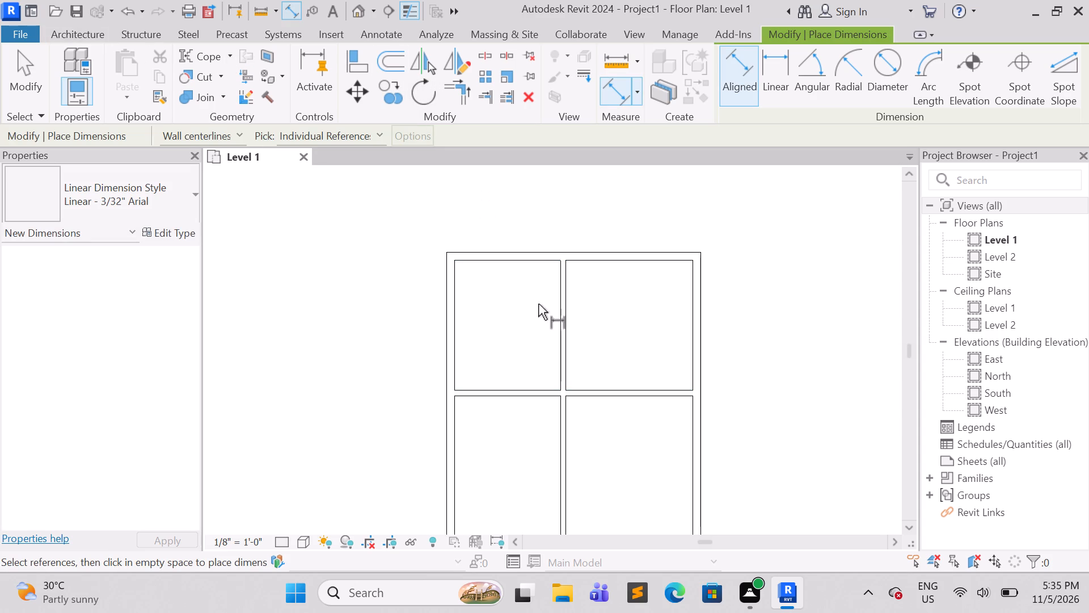
{"action": "key", "text": "Escape"}
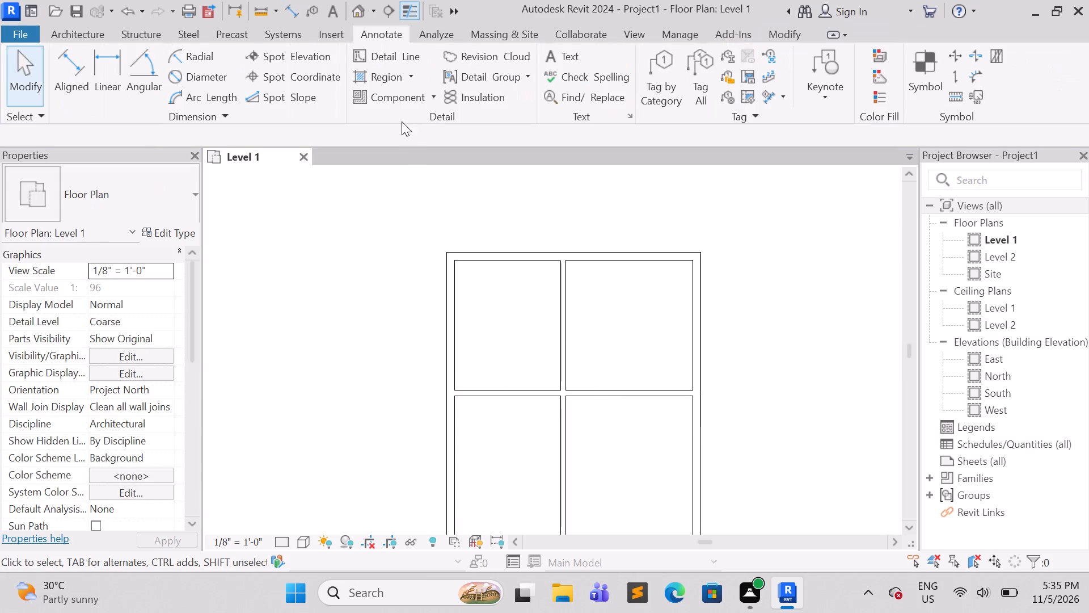
Set the horizontal interior wall's distance from the top exterior wall to 13' 1.5" and deselect it.
{"action": "left_click", "coordinate": [626, 390]}
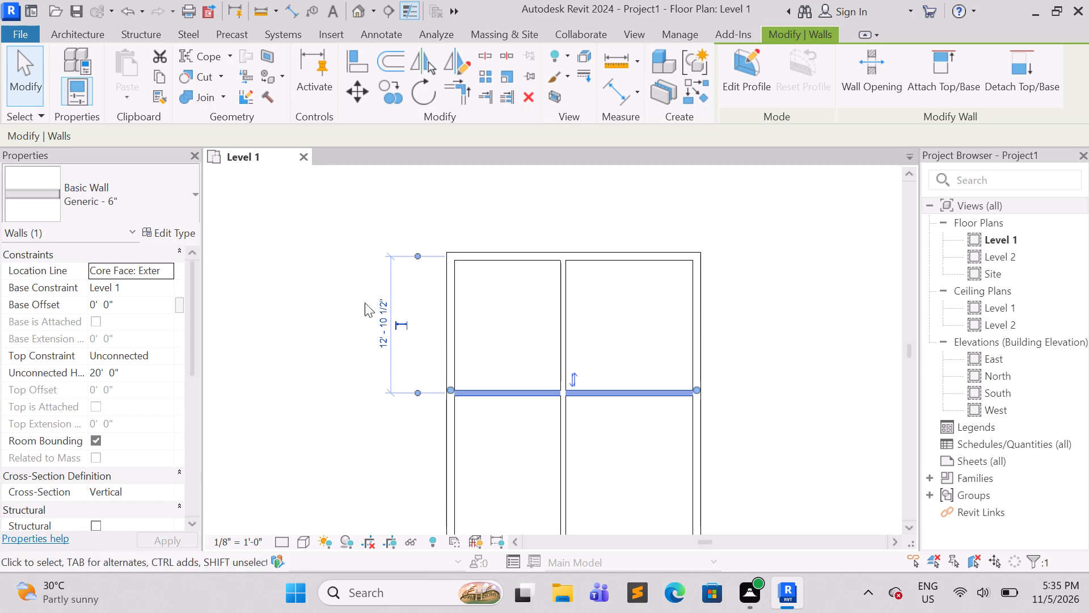
{"action": "left_click", "coordinate": [378, 333]}
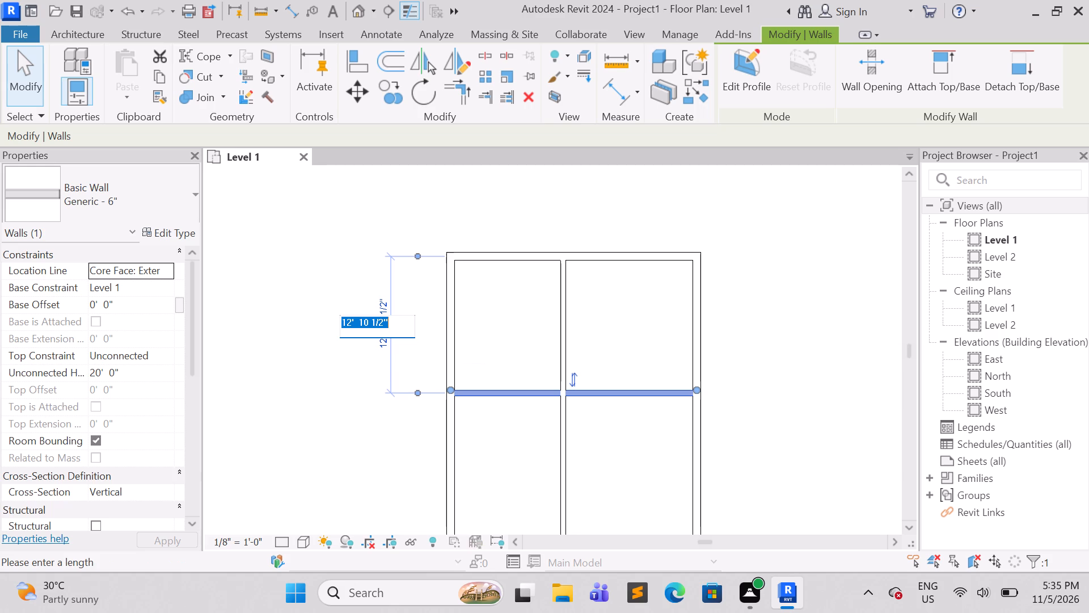
{"action": "key", "text": "BackSpace"}
{"action": "type", "text": "123"}
{"action": "key", "text": "BackSpace"}
{"action": "key", "text": "BackSpace"}
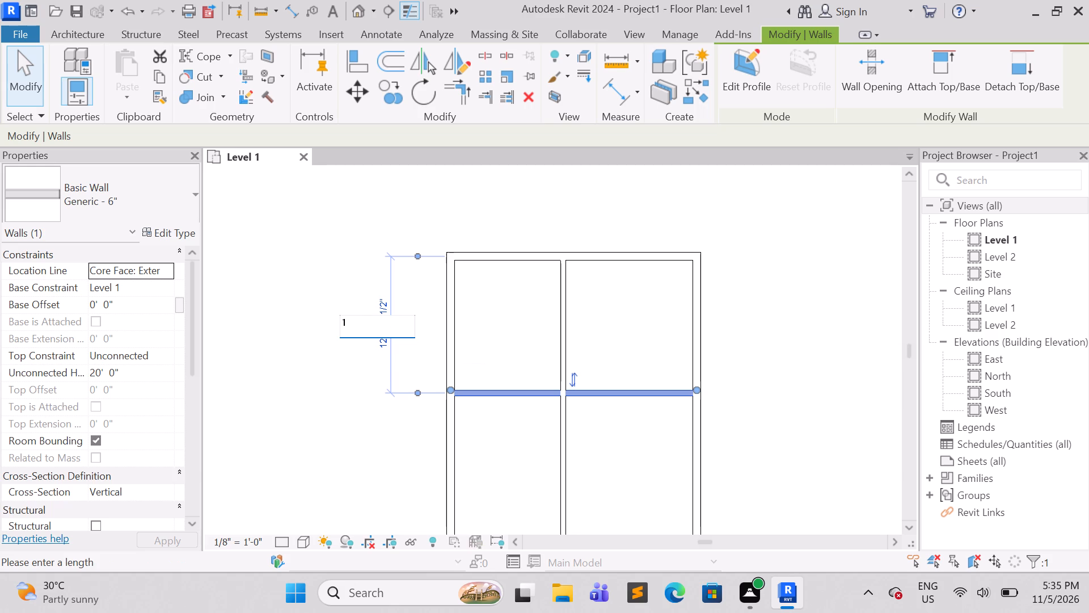
{"action": "key", "text": "3"}
{"action": "key", "text": "apostrophe"}
{"action": "key", "text": "1"}
{"action": "key", "text": "period"}
{"action": "key", "text": "5"}
{"action": "key", "text": "apostrophe"}
{"action": "key", "text": "BackSpace"}
{"action": "key", "text": "shift+quotedbl"}
{"action": "key", "text": "Return"}
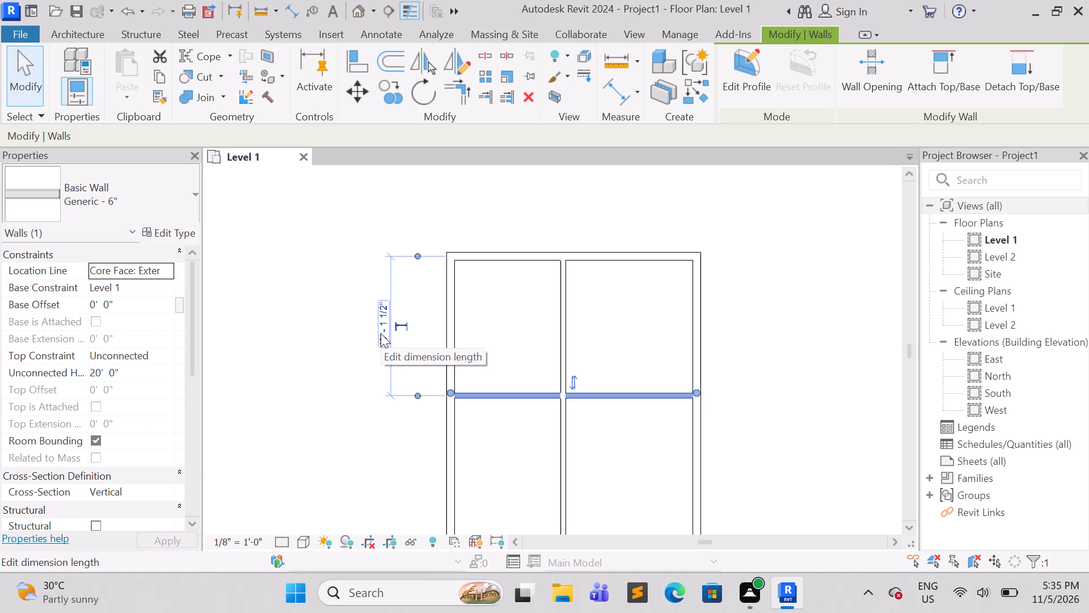
{"action": "left_click", "coordinate": [780, 293]}
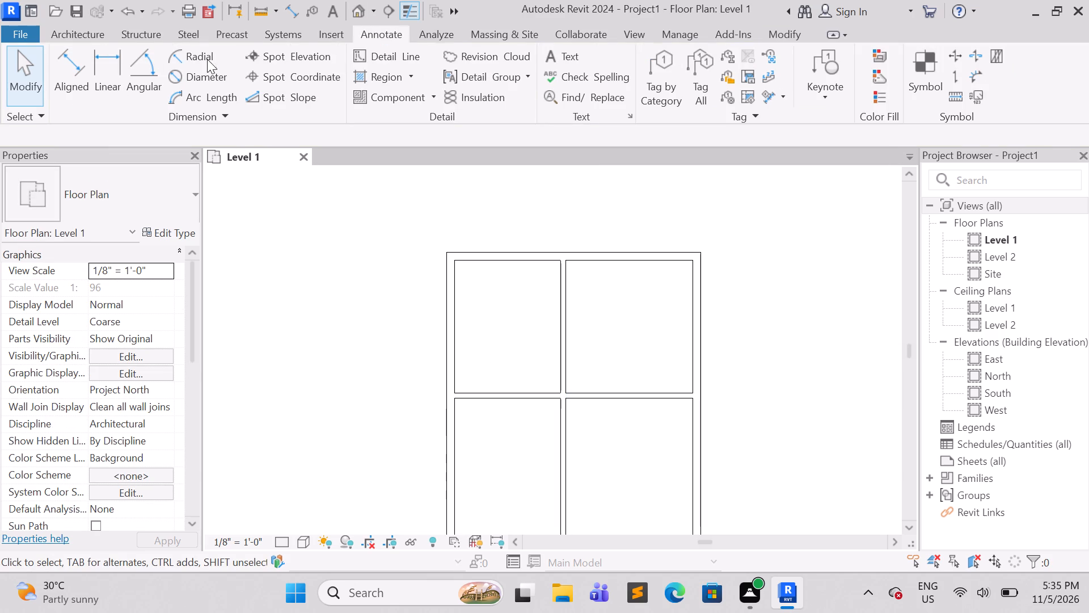
Recheck the upper-right room's clear depth between the inner wall faces with an Aligned dimension, and leave the command without placing it.
{"action": "left_click", "coordinate": [85, 79]}
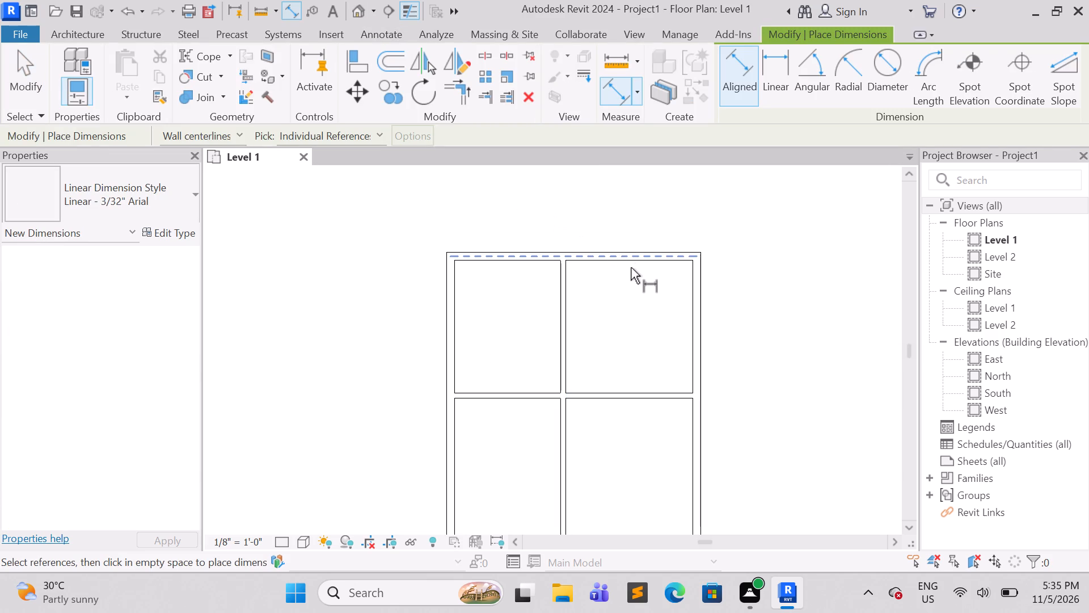
{"action": "key", "text": "Tab"}
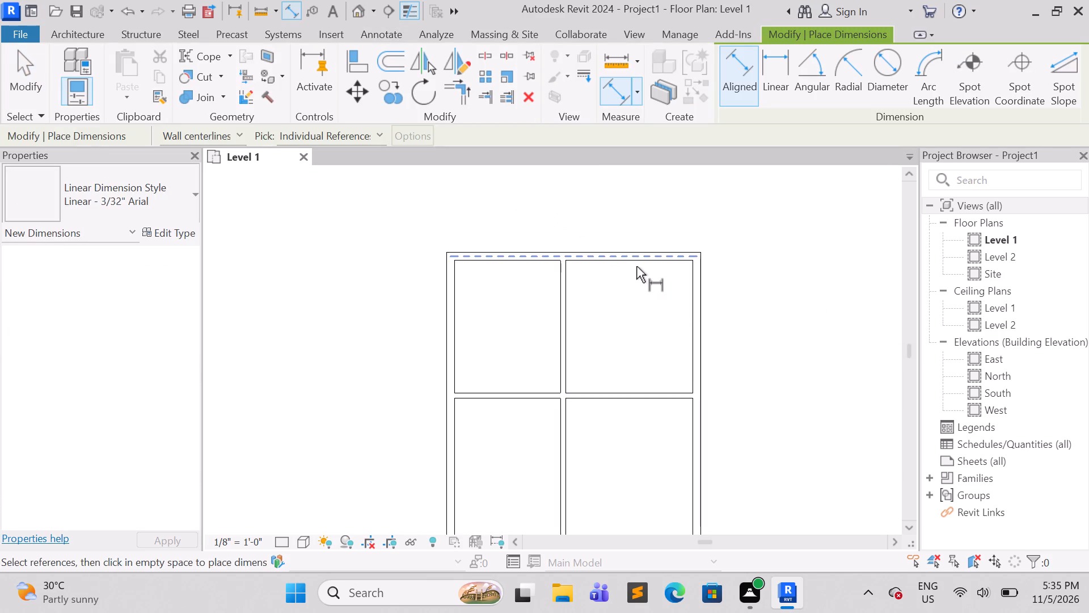
{"action": "key", "text": "Tab"}
{"action": "left_click", "coordinate": [639, 262]}
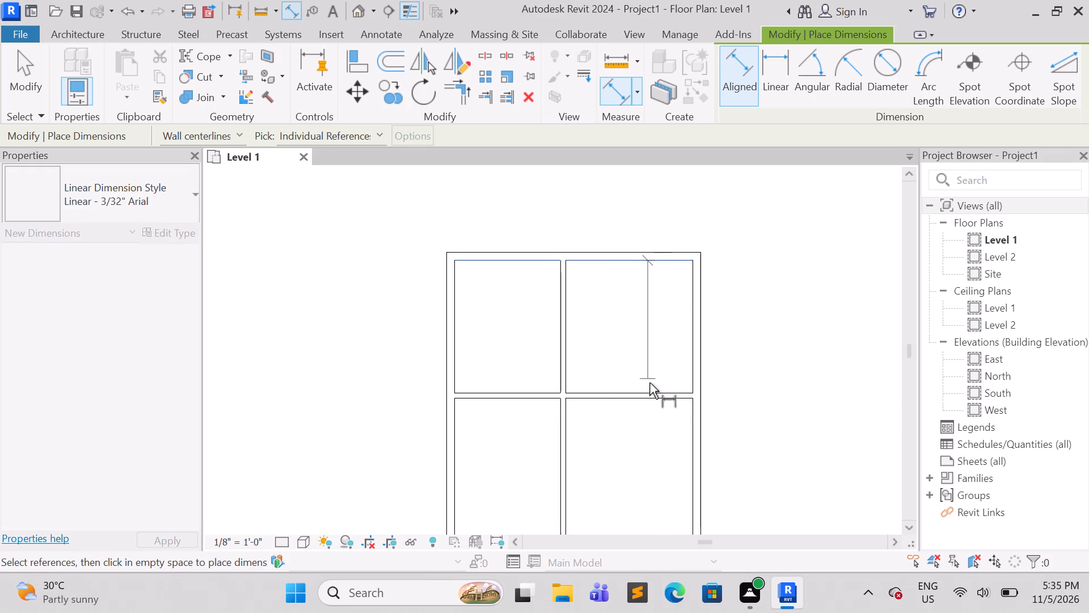
{"action": "key", "text": "Tab"}
{"action": "left_click", "coordinate": [653, 393]}
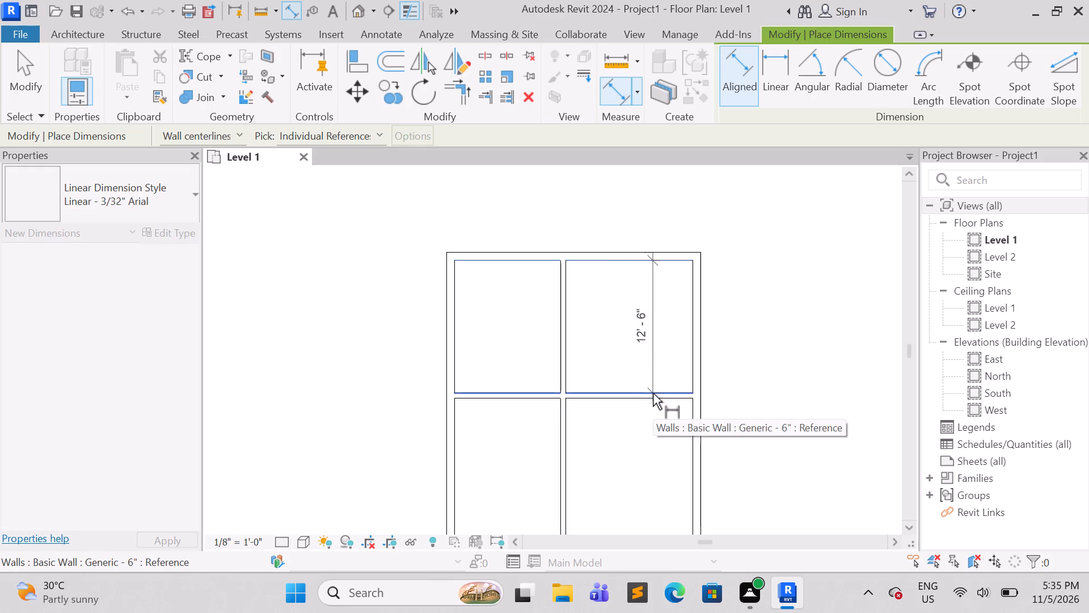
{"action": "key", "text": "Escape"}
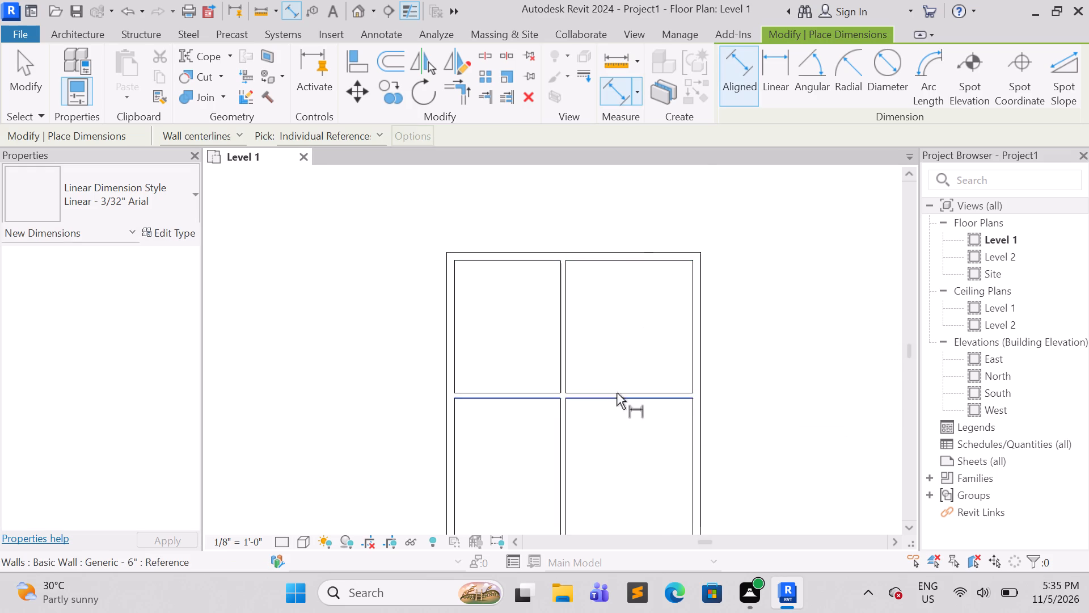
{"action": "key", "text": "Escape"}
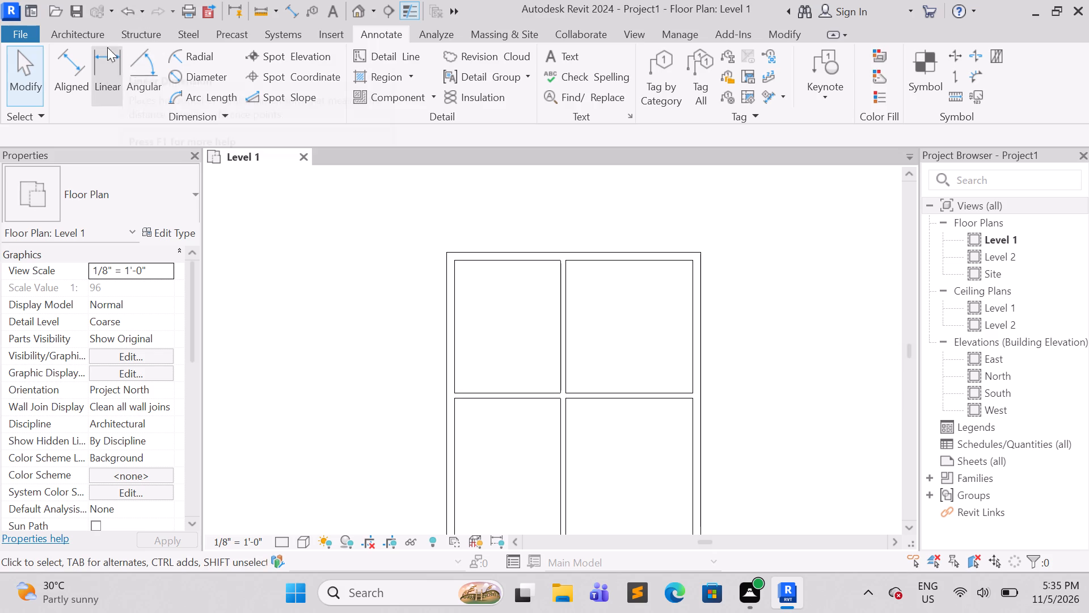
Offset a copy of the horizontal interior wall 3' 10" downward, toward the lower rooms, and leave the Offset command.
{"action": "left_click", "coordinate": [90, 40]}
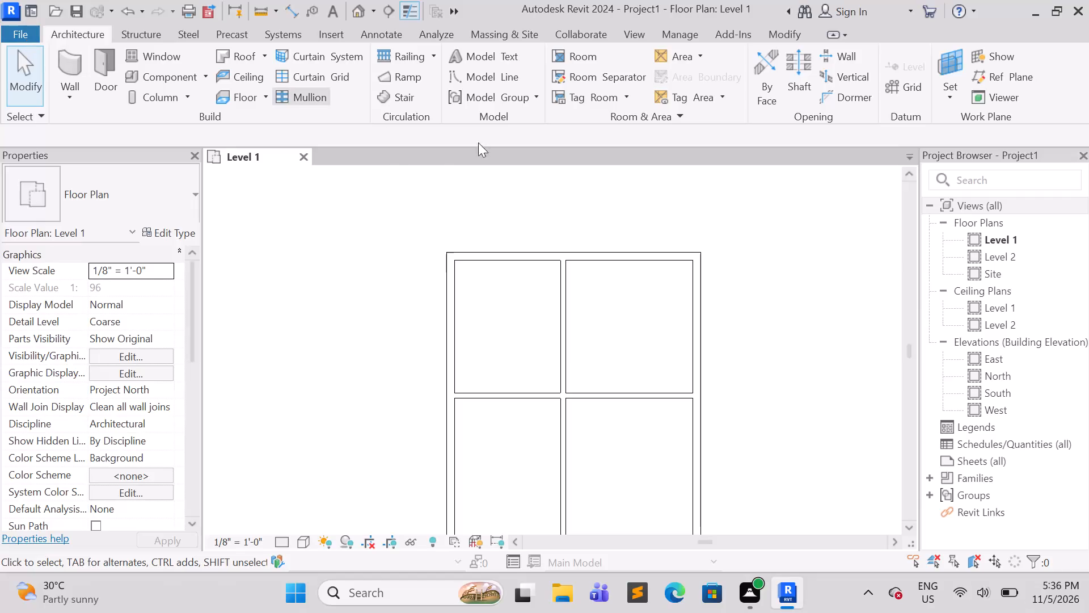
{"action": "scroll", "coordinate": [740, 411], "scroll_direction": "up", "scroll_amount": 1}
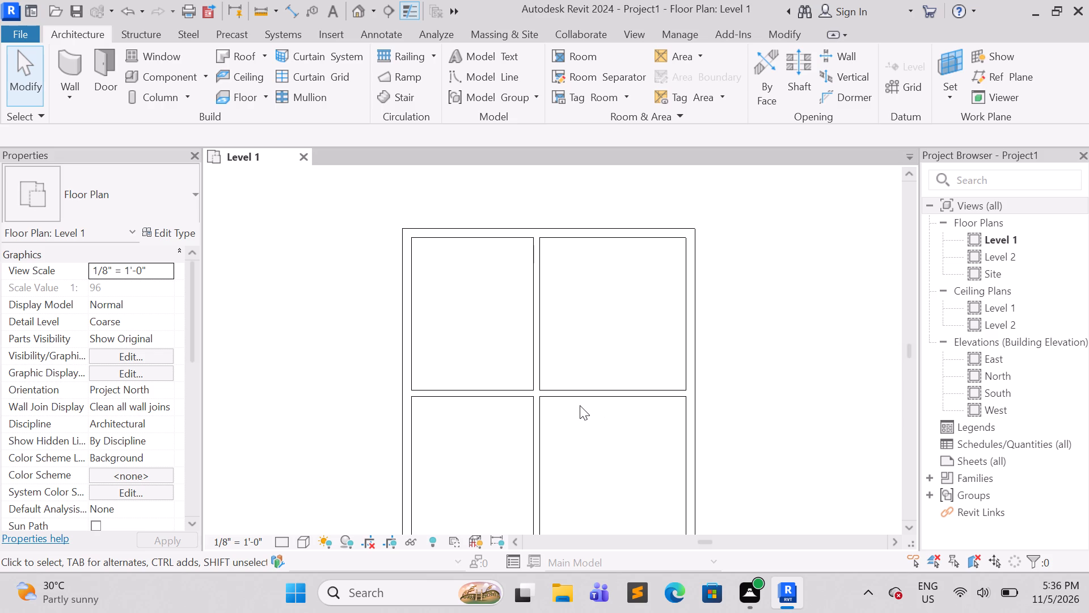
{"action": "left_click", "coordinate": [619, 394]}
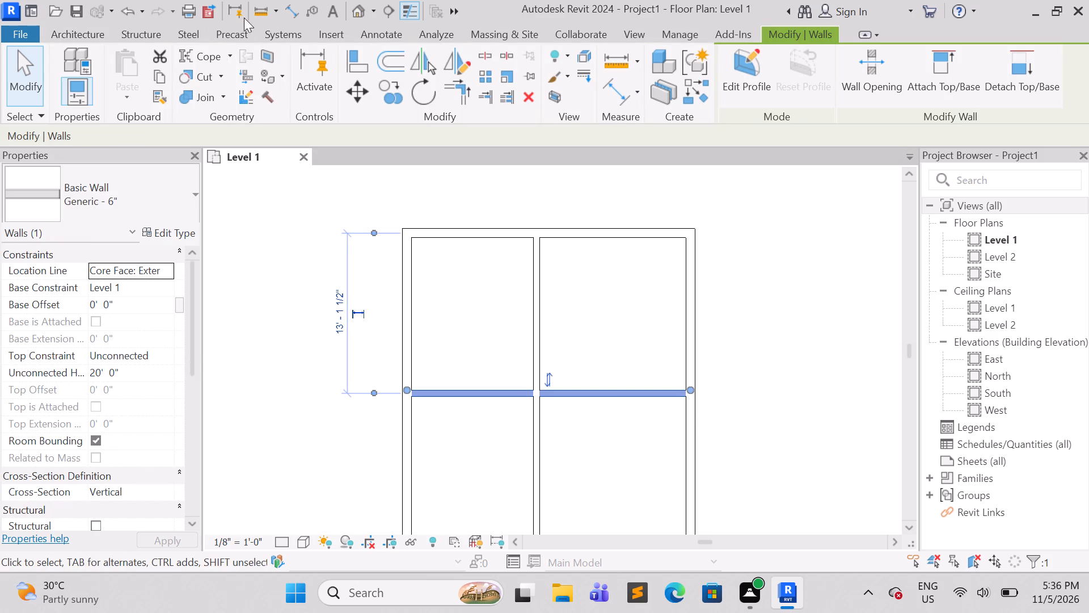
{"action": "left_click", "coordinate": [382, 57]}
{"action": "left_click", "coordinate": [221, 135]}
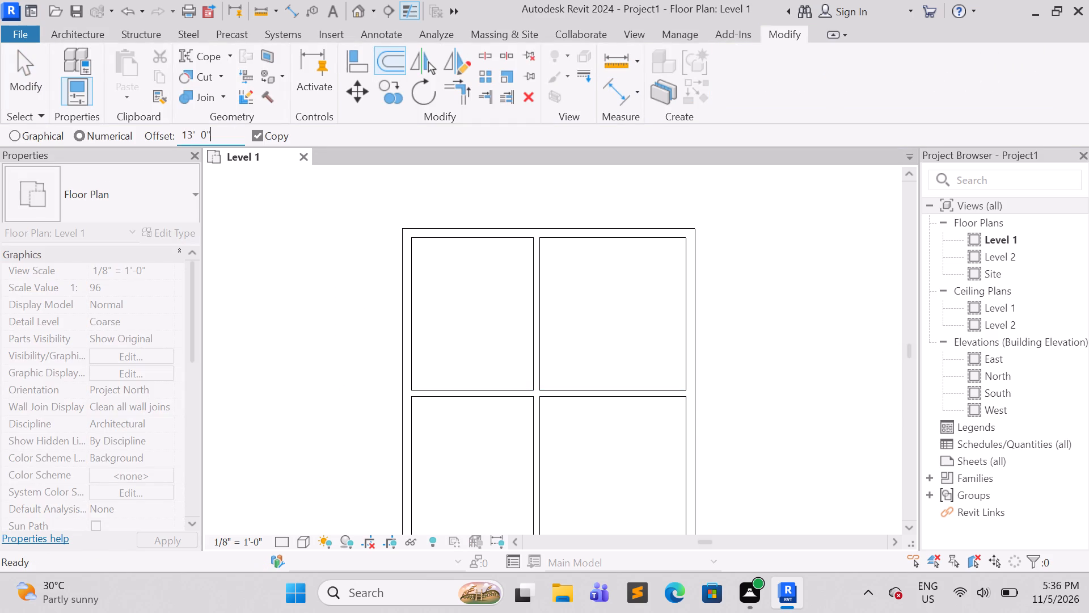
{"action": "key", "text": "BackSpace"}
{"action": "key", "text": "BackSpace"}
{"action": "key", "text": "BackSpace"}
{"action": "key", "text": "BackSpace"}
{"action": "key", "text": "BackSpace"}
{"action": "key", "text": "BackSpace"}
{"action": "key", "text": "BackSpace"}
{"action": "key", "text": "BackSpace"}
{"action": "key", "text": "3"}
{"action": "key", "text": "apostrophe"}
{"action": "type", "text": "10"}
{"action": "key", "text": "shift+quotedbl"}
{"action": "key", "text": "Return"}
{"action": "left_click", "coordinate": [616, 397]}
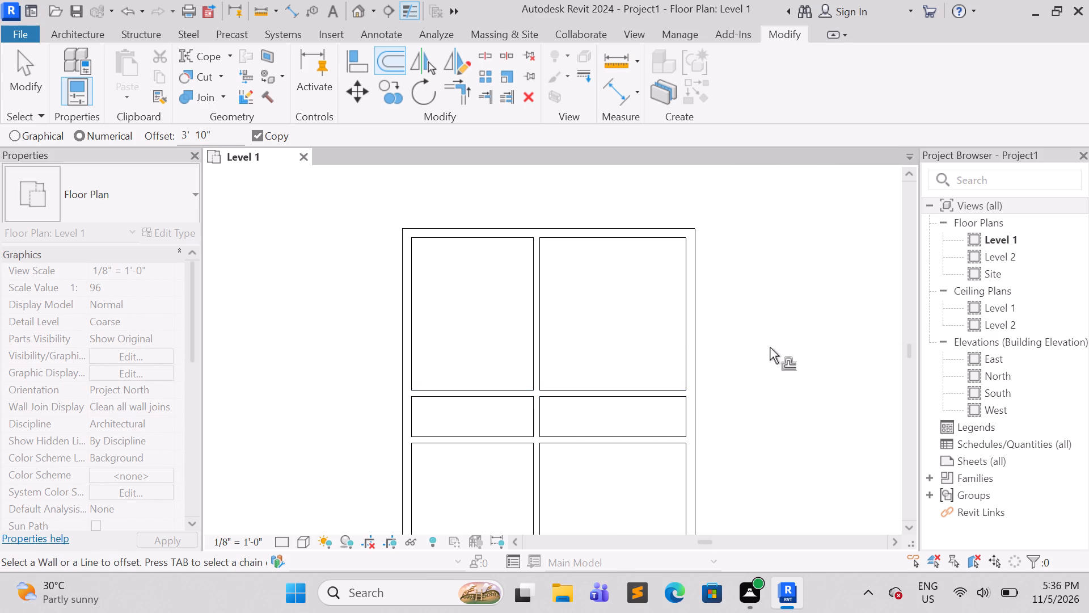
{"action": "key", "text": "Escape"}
Check the clear gap between the facing faces of the two horizontal interior walls with an Aligned dimension, without placing it.
{"action": "left_click", "coordinate": [379, 30]}
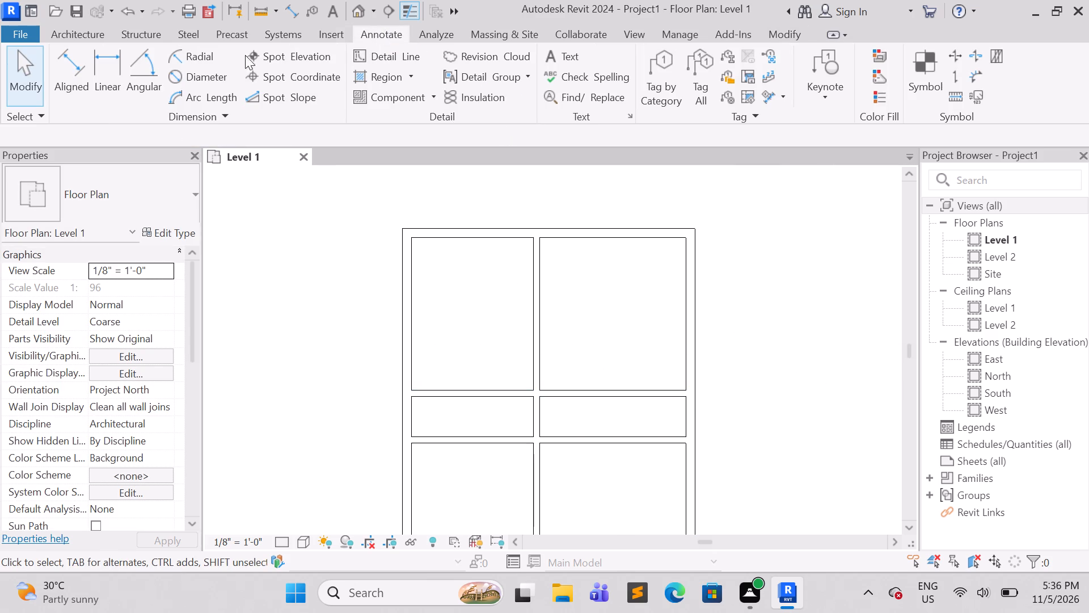
{"action": "left_click", "coordinate": [79, 73]}
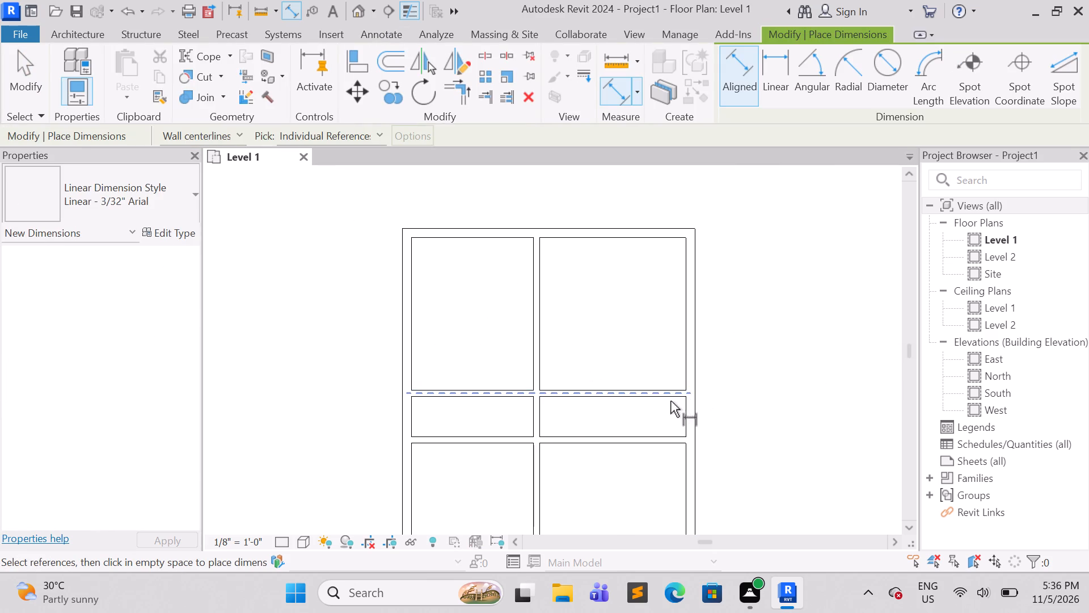
{"action": "key", "text": "Tab"}
{"action": "key", "text": "Tab"}
{"action": "left_click", "coordinate": [626, 396]}
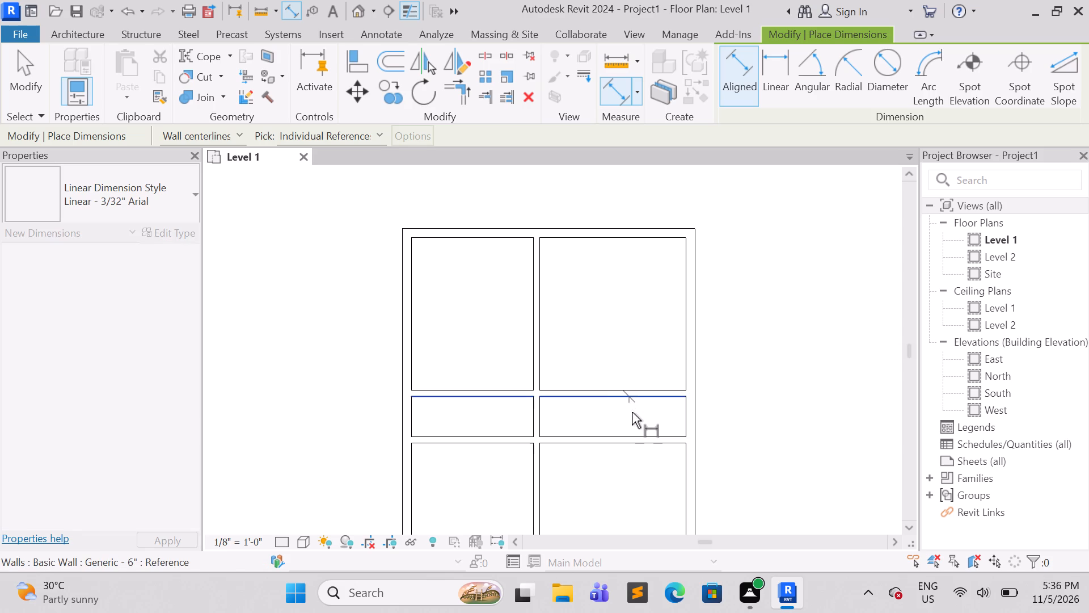
{"action": "key", "text": "Tab"}
{"action": "left_click", "coordinate": [634, 438]}
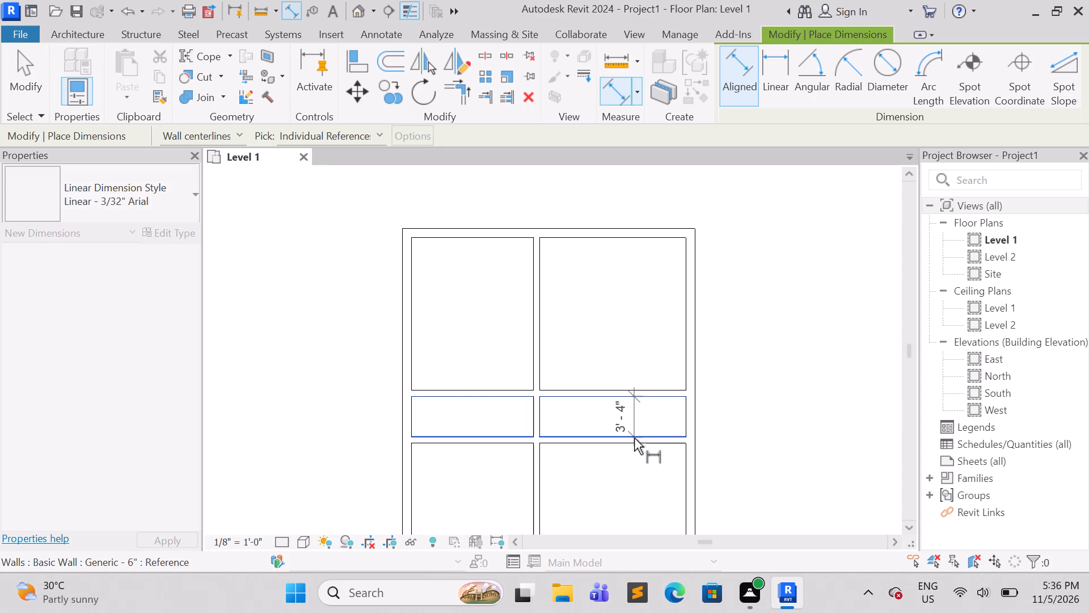
{"action": "key", "text": "Escape"}
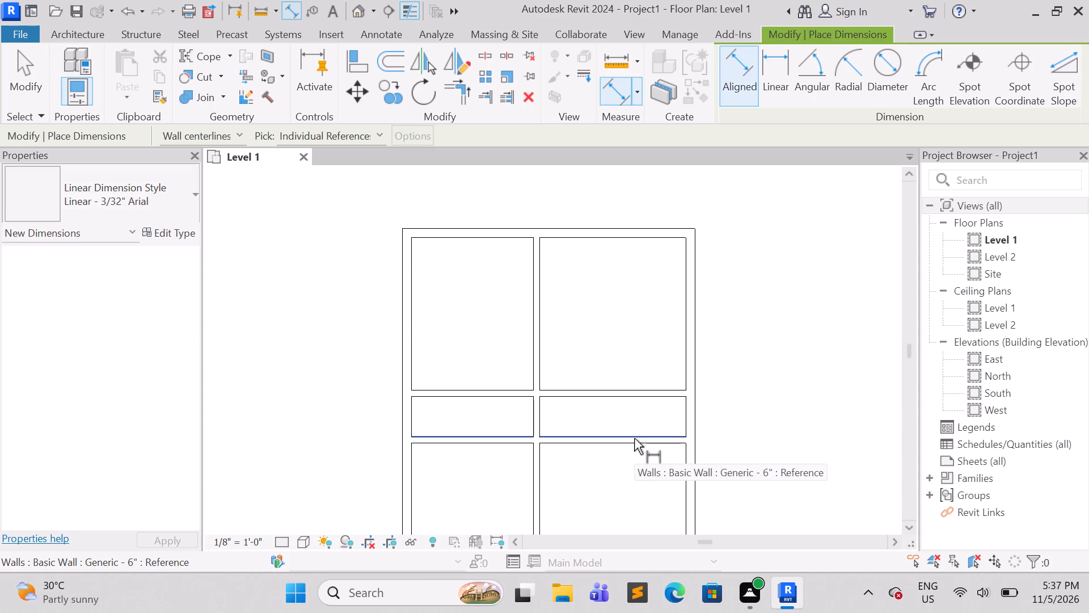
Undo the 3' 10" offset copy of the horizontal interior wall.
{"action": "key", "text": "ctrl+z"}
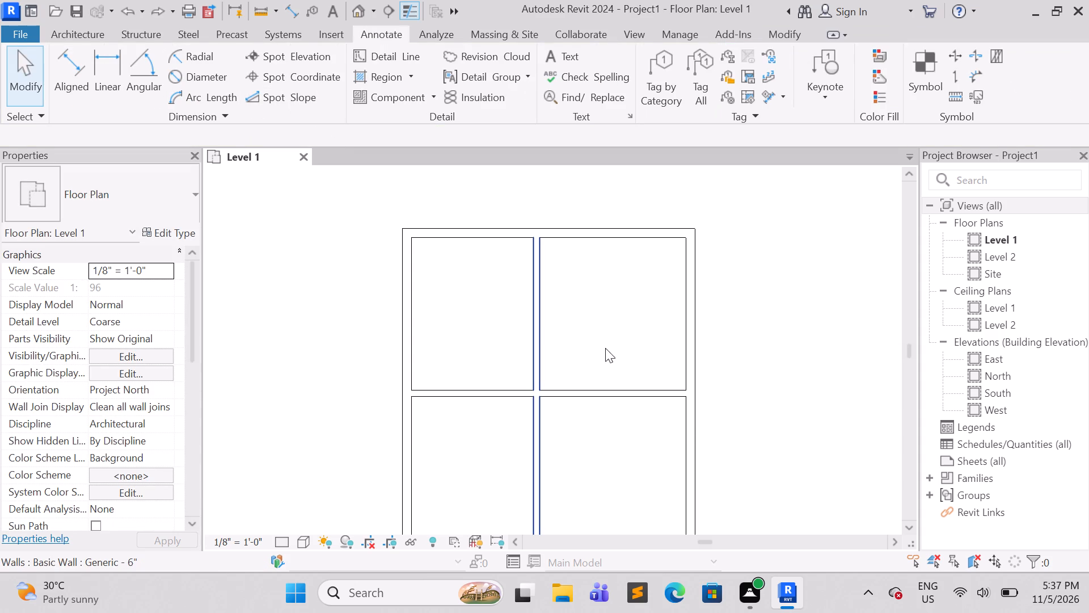
Offset a copy of the horizontal interior wall 4' 2" downward, toward the lower rooms, and leave the Offset command.
{"action": "left_click", "coordinate": [600, 392]}
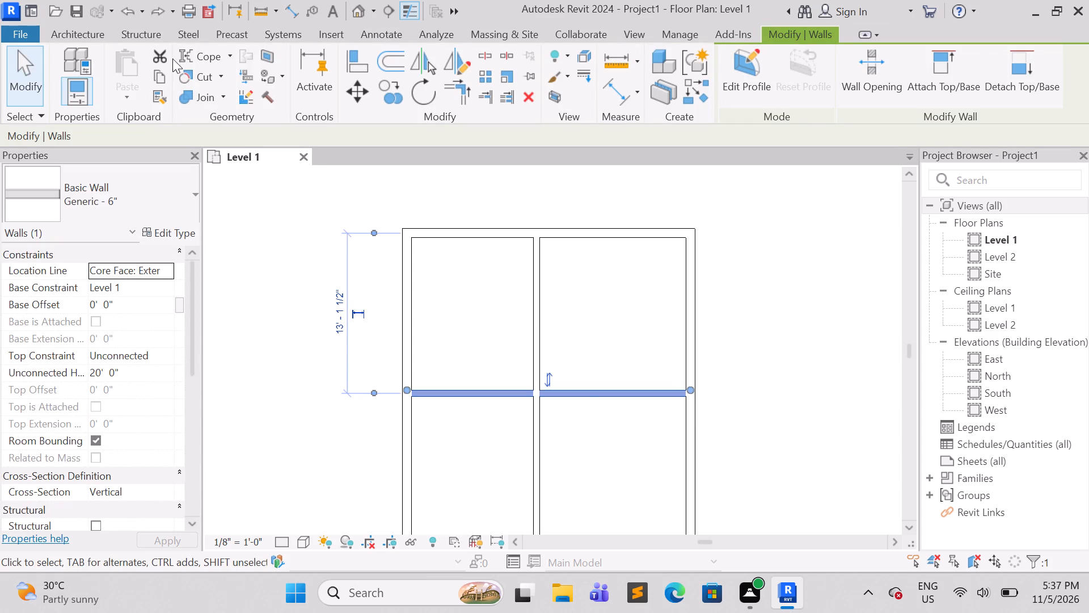
{"action": "left_click", "coordinate": [395, 65]}
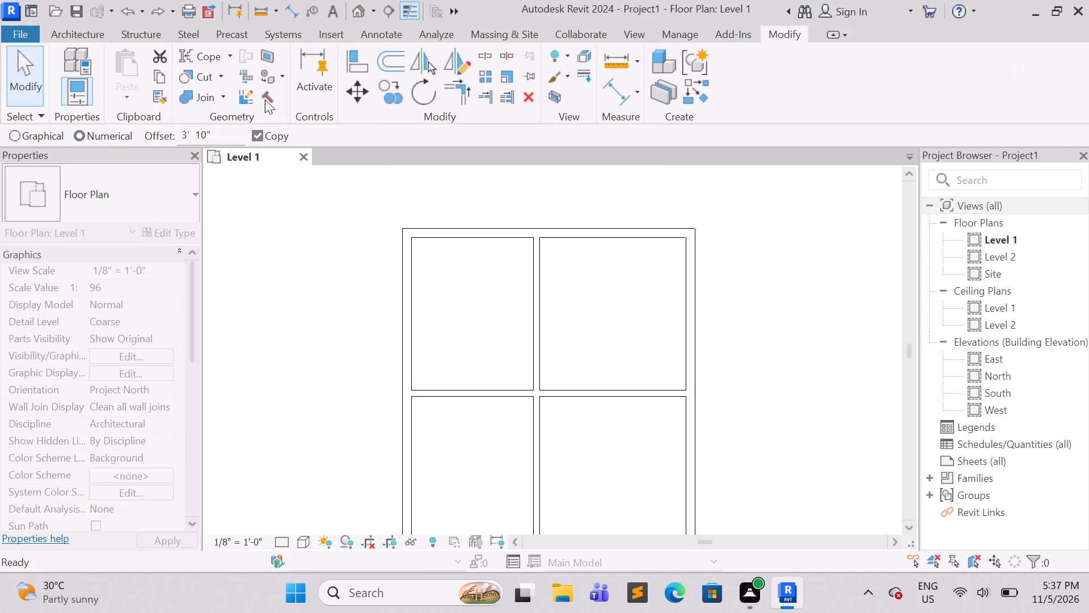
{"action": "left_click", "coordinate": [218, 136]}
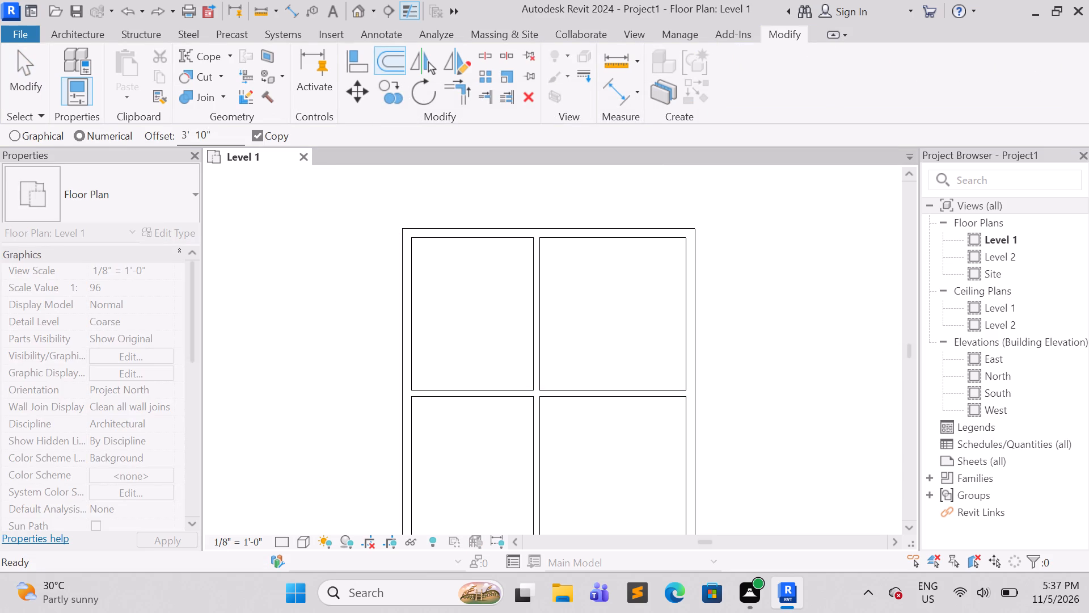
{"action": "key", "text": "BackSpace"}
{"action": "key", "text": "BackSpace"}
{"action": "key", "text": "BackSpace"}
{"action": "key", "text": "BackSpace"}
{"action": "key", "text": "BackSpace"}
{"action": "key", "text": "BackSpace"}
{"action": "key", "text": "BackSpace"}
{"action": "key", "text": "4"}
{"action": "key", "text": "apostrophe"}
{"action": "key", "text": "2"}
{"action": "key", "text": "shift+quotedbl"}
{"action": "key", "text": "Return"}
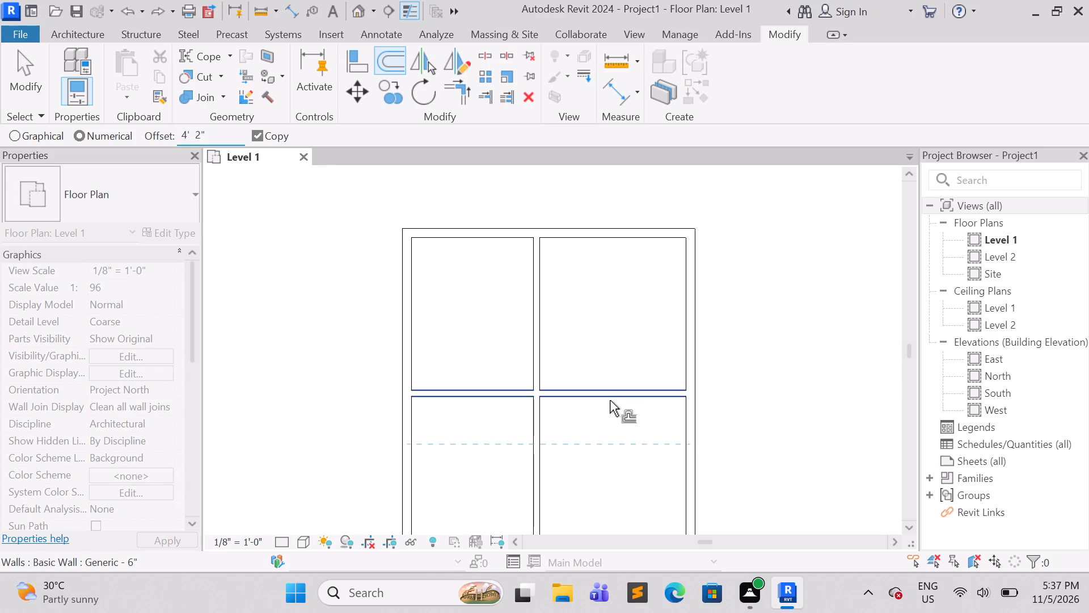
{"action": "left_click", "coordinate": [610, 400]}
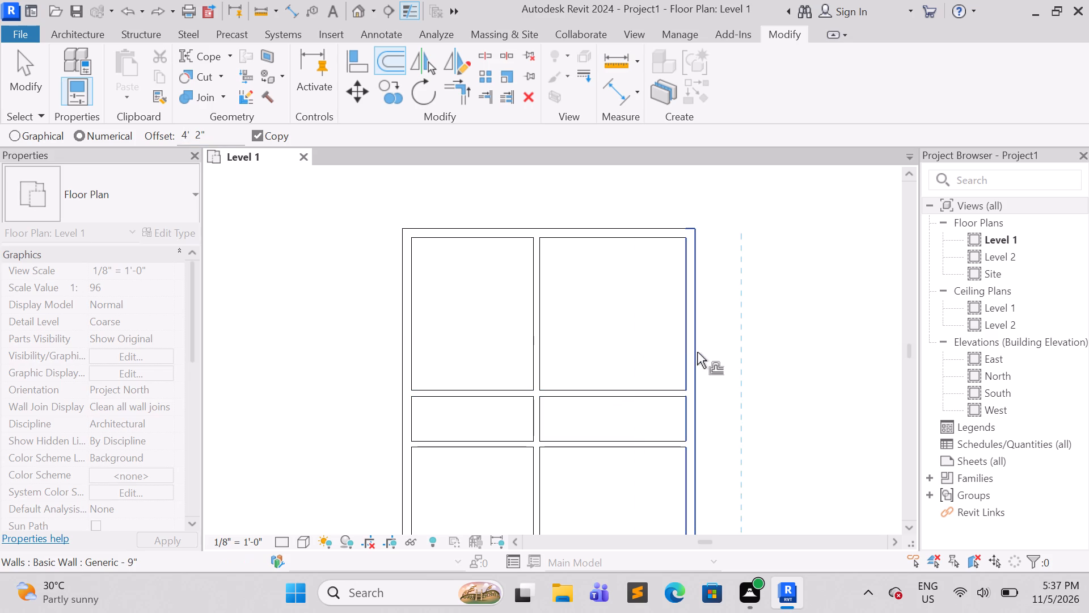
{"action": "key", "text": "Escape"}
{"action": "key", "text": "Escape"}
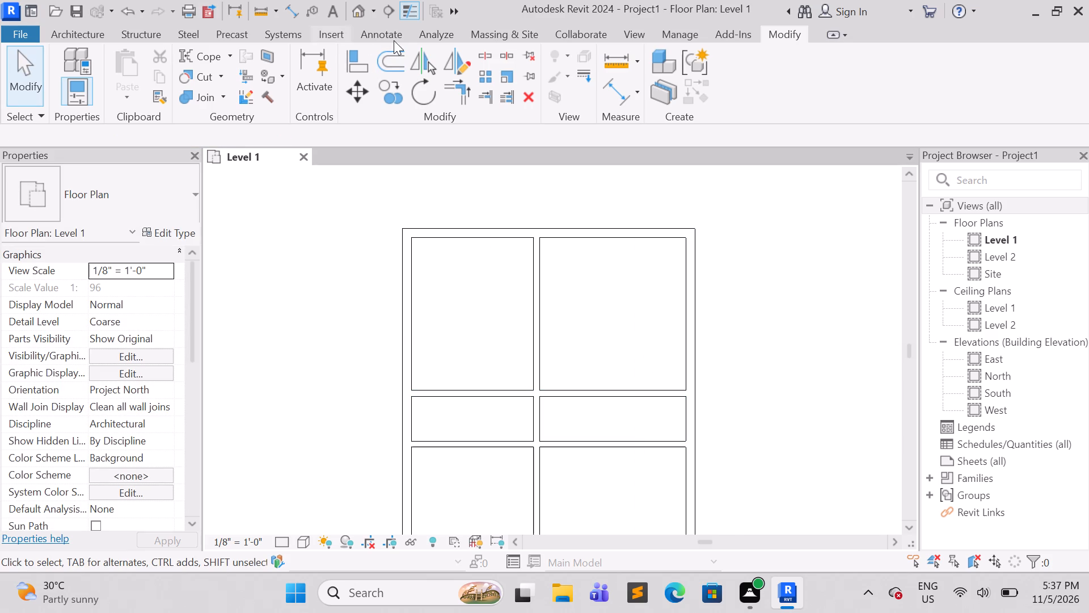
Recheck the clear gap between the two horizontal interior walls with an Aligned dimension, without placing it, and dismiss the save reminder without saving.
{"action": "left_click", "coordinate": [394, 40]}
{"action": "left_click", "coordinate": [75, 72]}
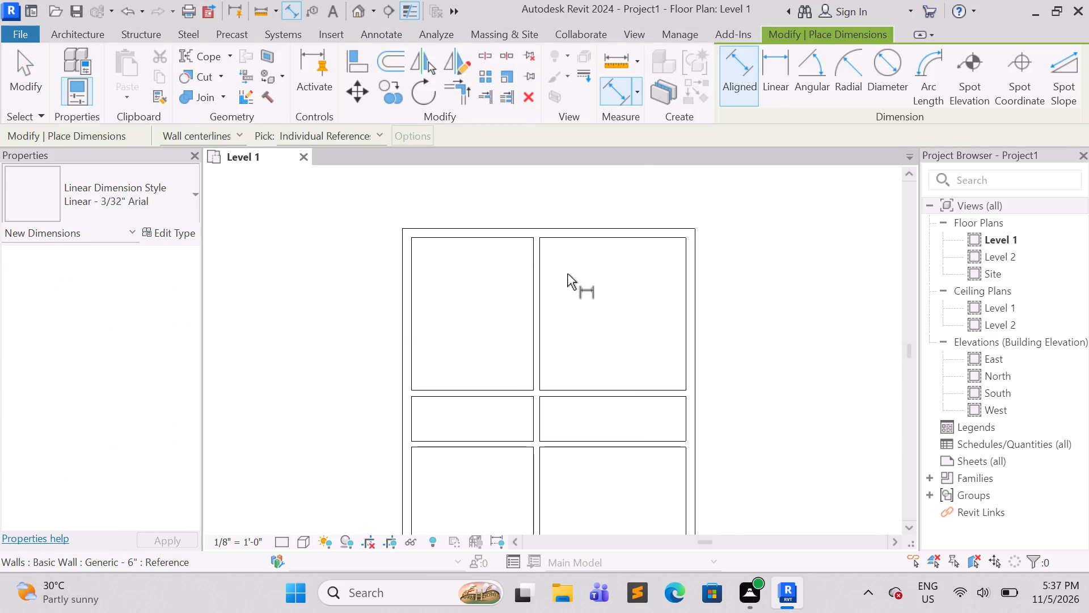
{"action": "key", "text": "Tab"}
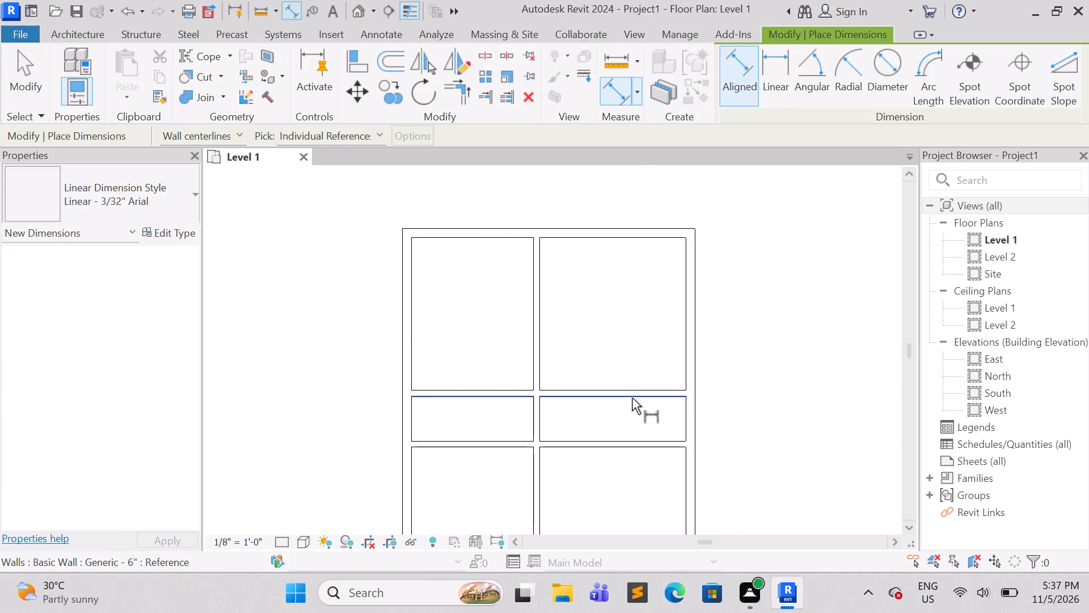
{"action": "left_click", "coordinate": [632, 398]}
{"action": "key", "text": "Tab"}
{"action": "left_click", "coordinate": [628, 439]}
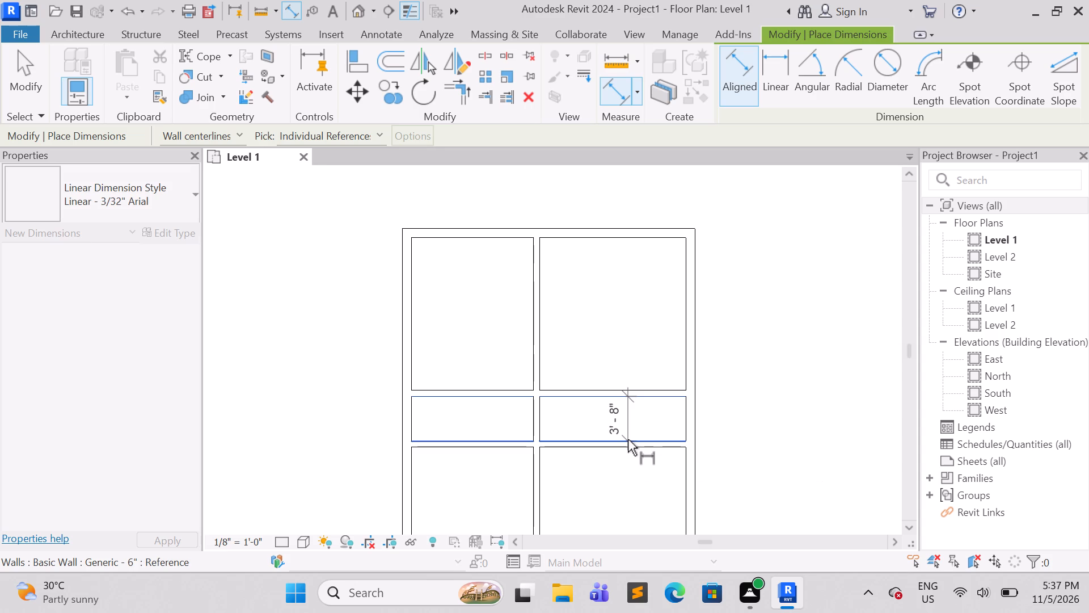
{"action": "key", "text": "Escape"}
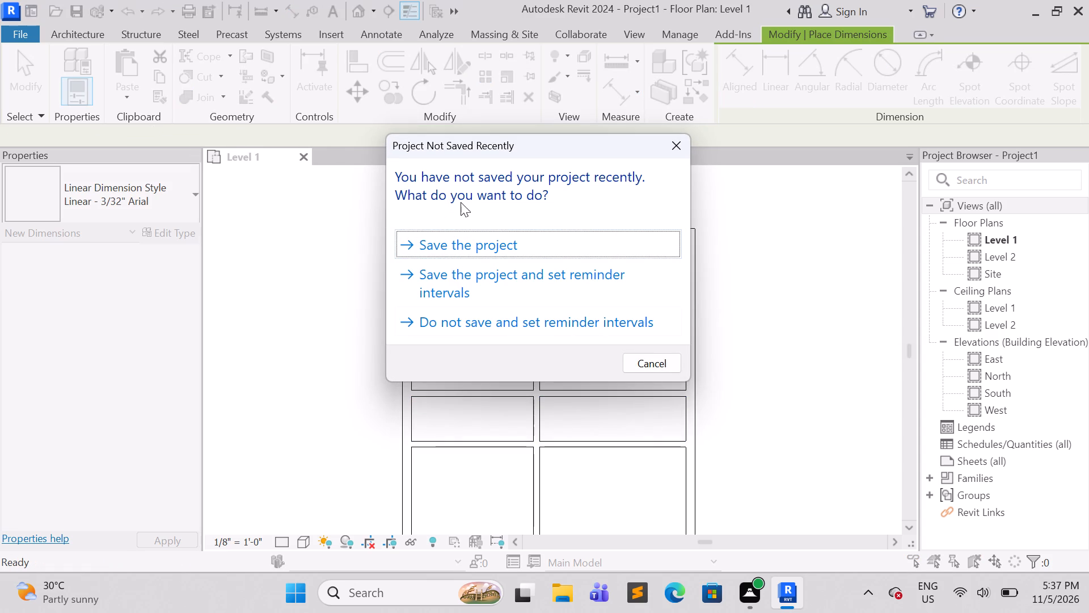
{"action": "left_click", "coordinate": [680, 149]}
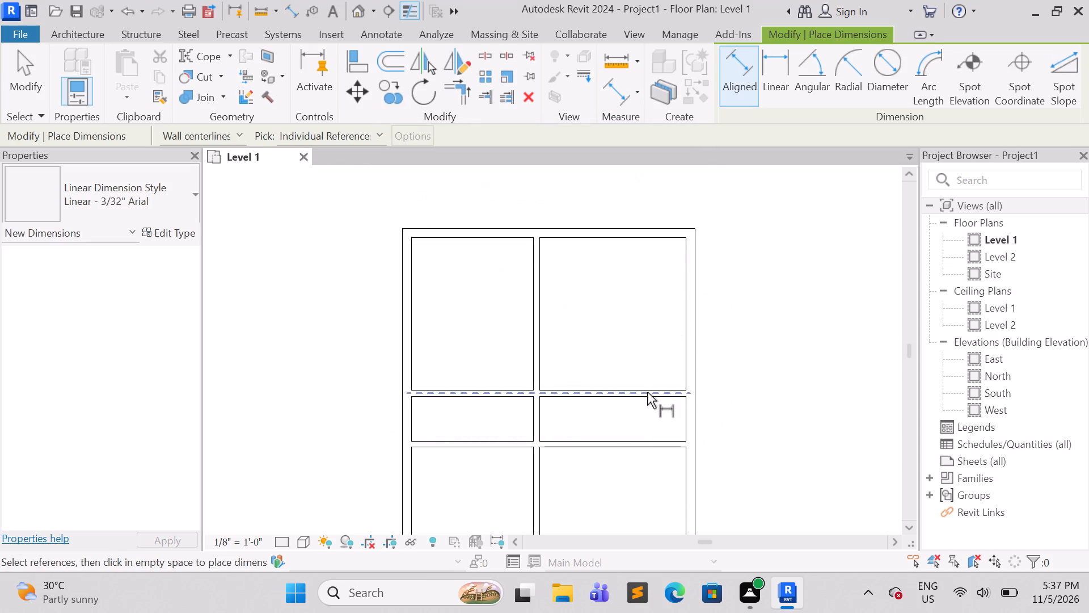
{"action": "key", "text": "Escape"}
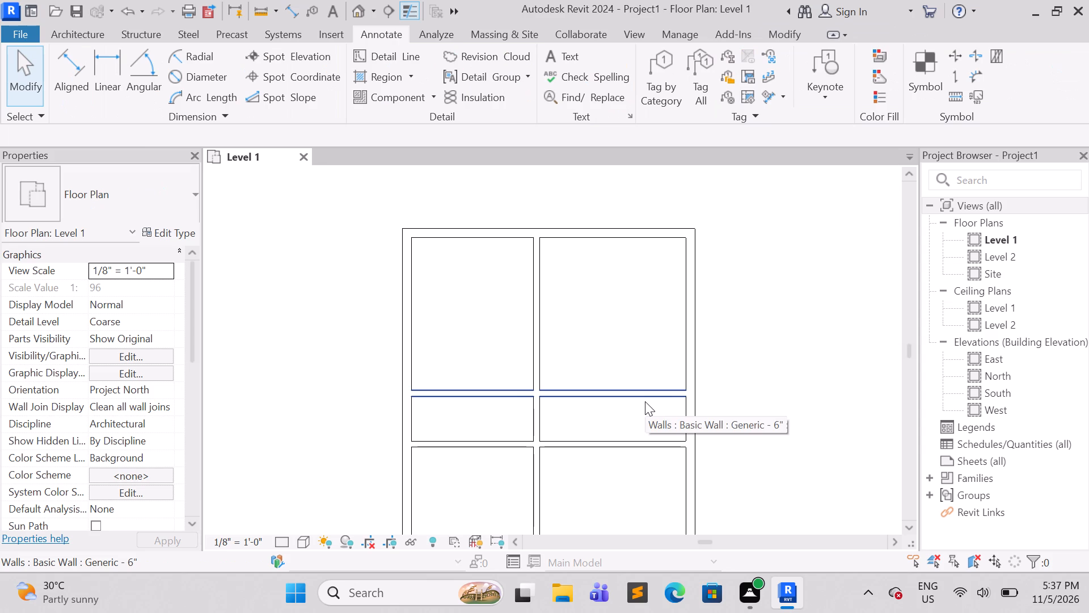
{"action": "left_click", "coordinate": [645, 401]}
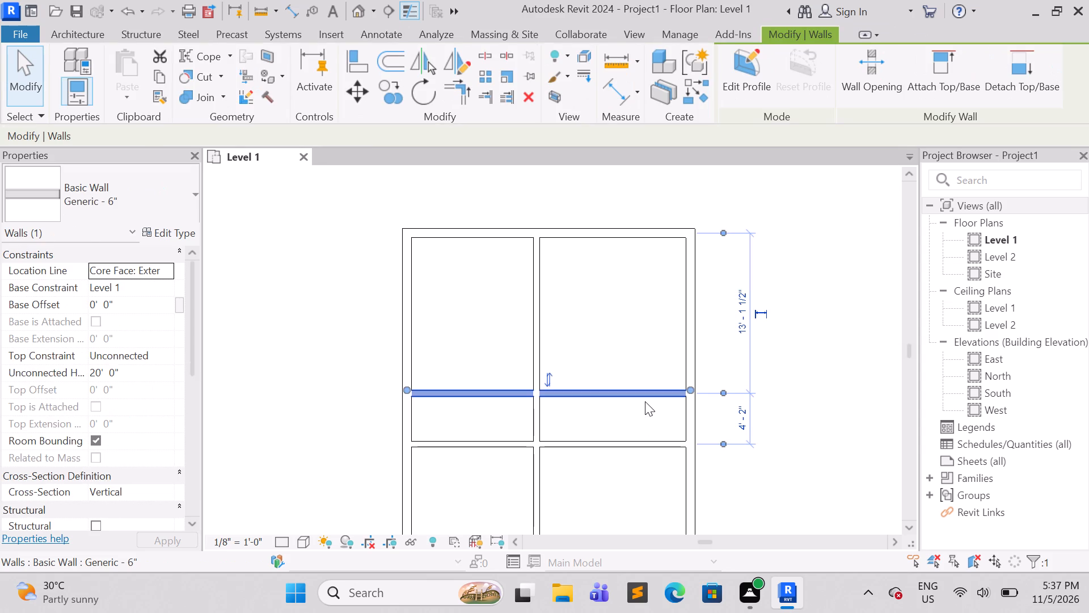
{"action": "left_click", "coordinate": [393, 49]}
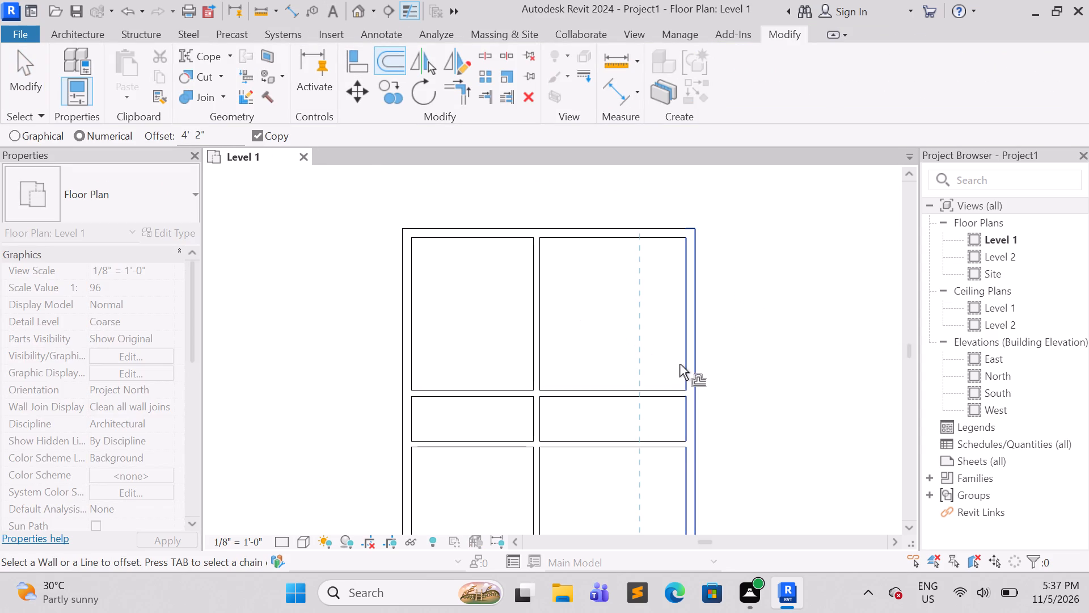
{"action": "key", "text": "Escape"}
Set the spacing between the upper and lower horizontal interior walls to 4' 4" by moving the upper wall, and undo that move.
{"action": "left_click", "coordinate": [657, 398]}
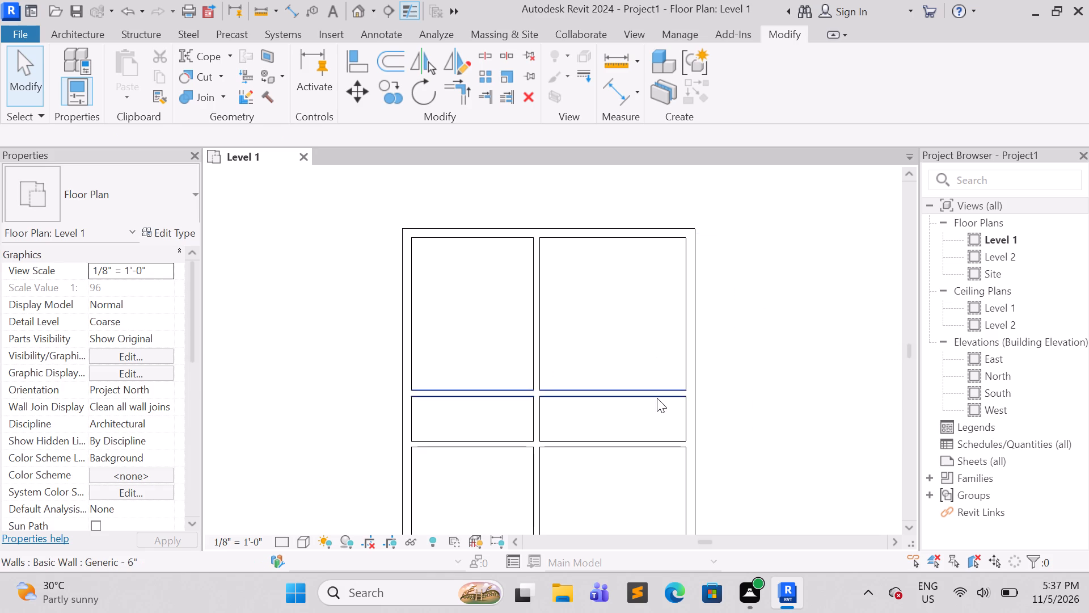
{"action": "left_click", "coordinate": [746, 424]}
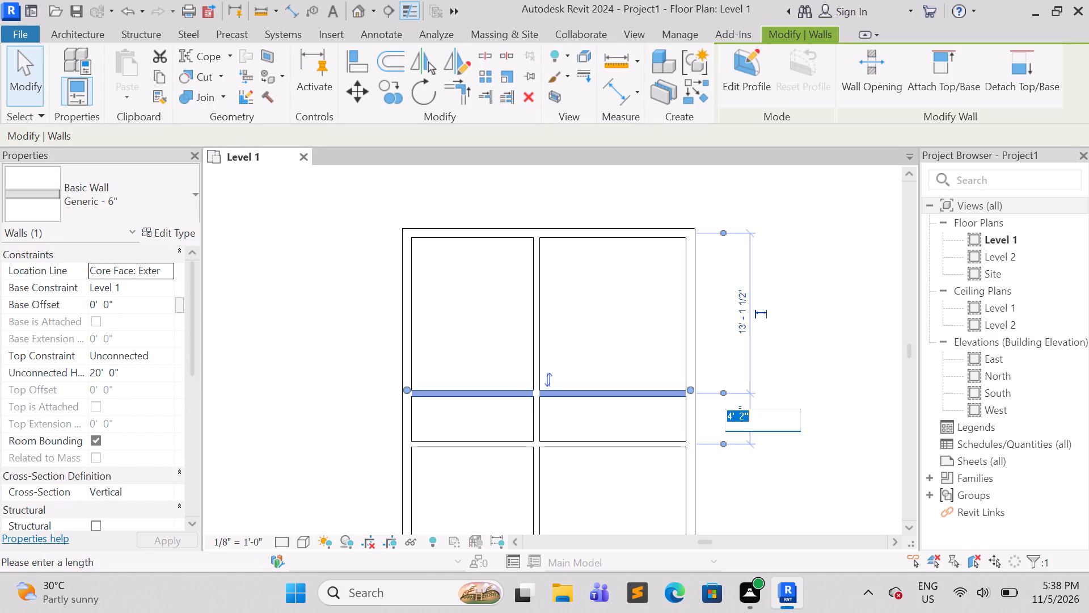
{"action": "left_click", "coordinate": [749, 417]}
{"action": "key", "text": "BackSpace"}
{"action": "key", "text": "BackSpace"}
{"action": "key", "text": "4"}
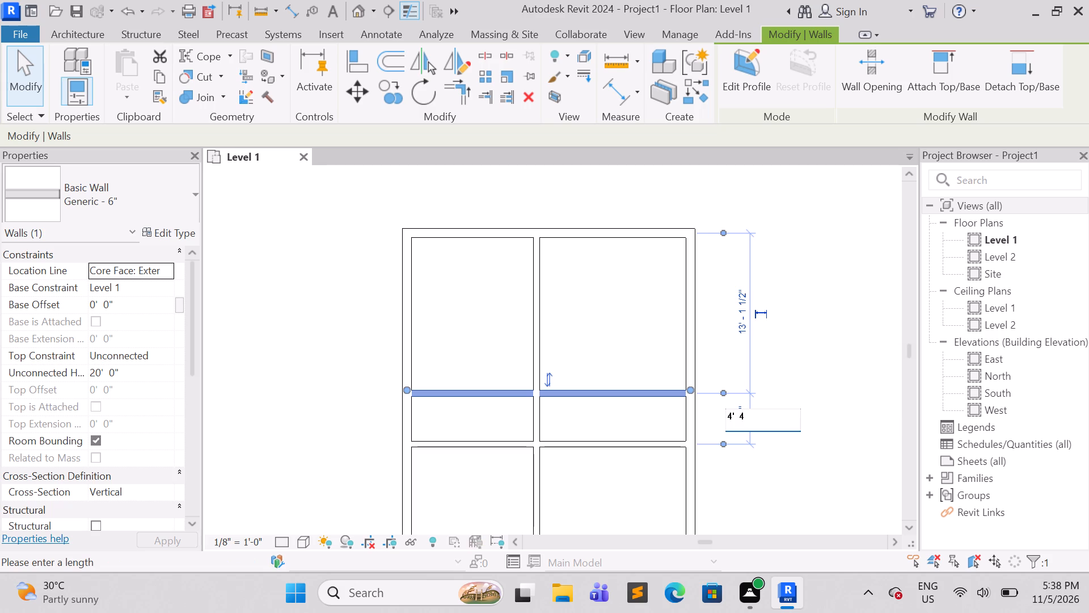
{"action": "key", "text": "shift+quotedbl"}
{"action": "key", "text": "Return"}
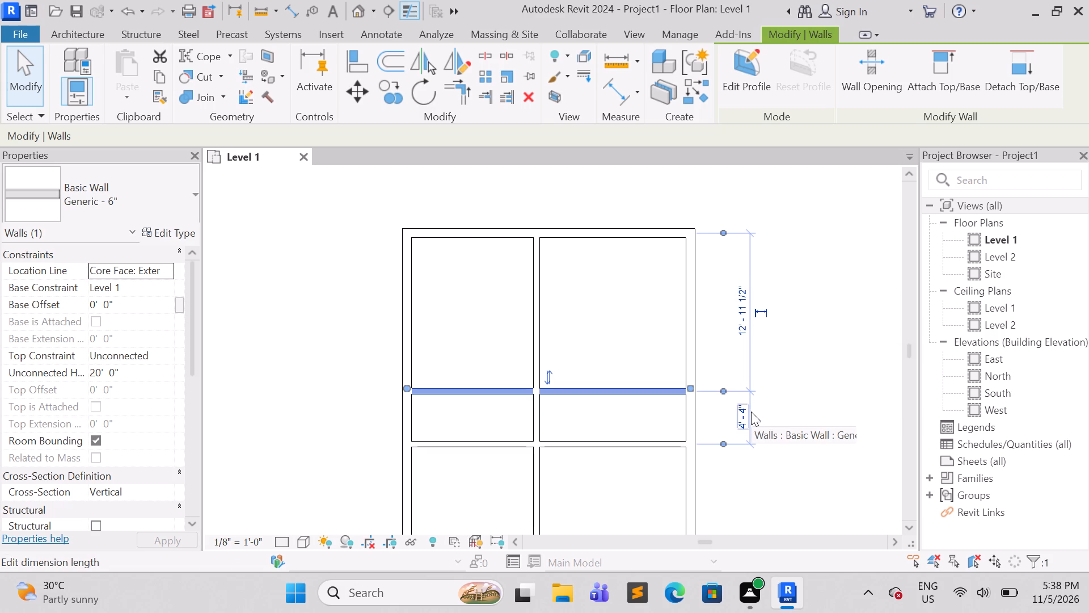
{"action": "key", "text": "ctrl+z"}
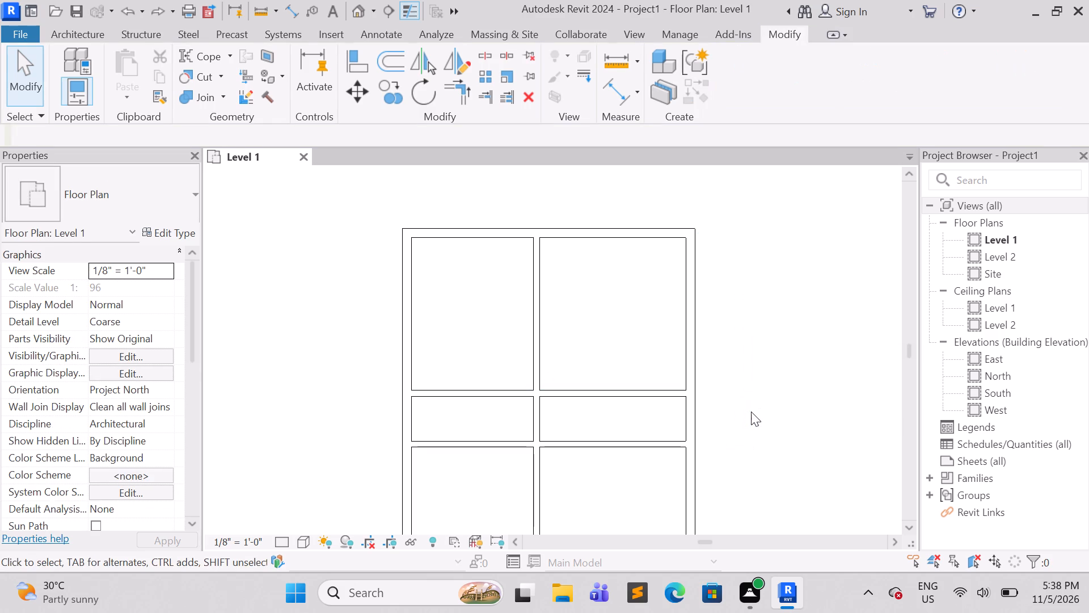
Delete the lower horizontal interior wall.
{"action": "left_click", "coordinate": [643, 450]}
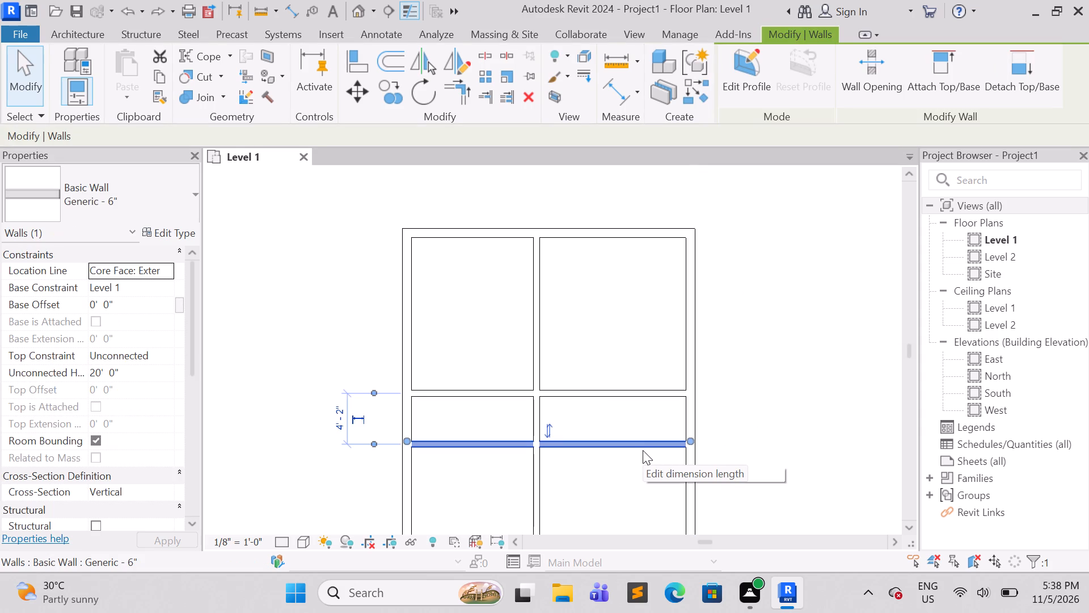
{"action": "key", "text": "Delete"}
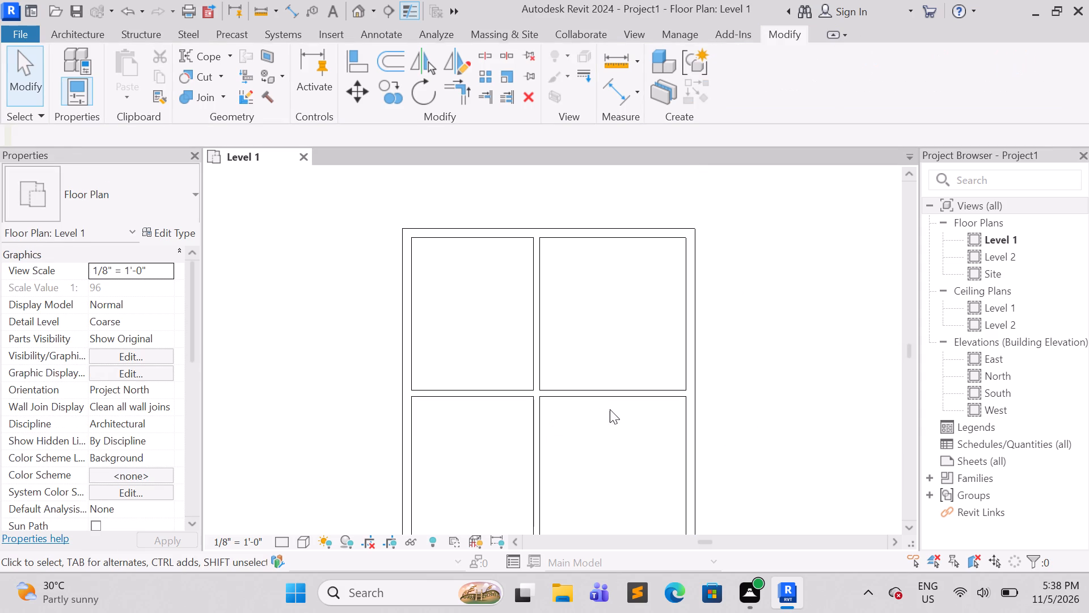
Offset a copy of the remaining horizontal interior wall 4' 4" downward, undoing any copy placed above it, and leave the Offset command.
{"action": "left_click", "coordinate": [611, 394]}
{"action": "left_click", "coordinate": [390, 60]}
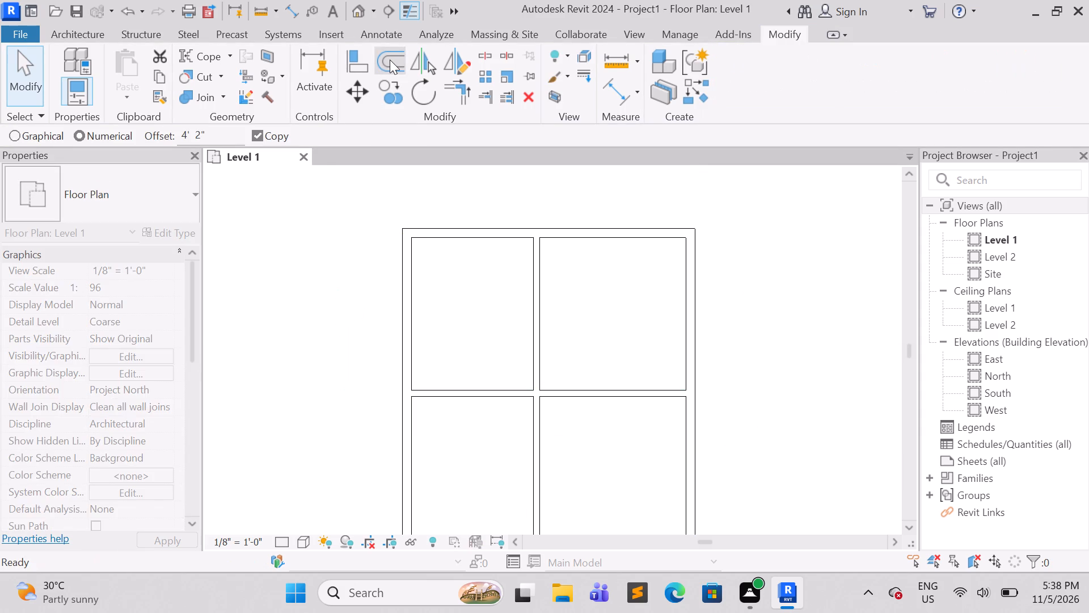
{"action": "left_click", "coordinate": [222, 132]}
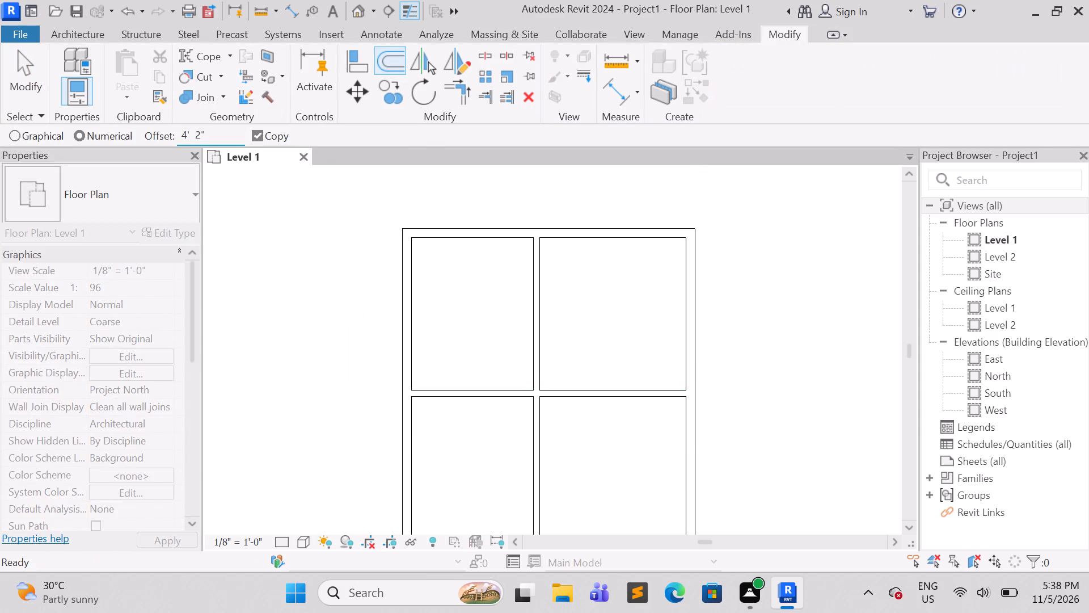
{"action": "key", "text": "BackSpace"}
{"action": "key", "text": "BackSpace"}
{"action": "key", "text": "4"}
{"action": "key", "text": "shift+quotedbl"}
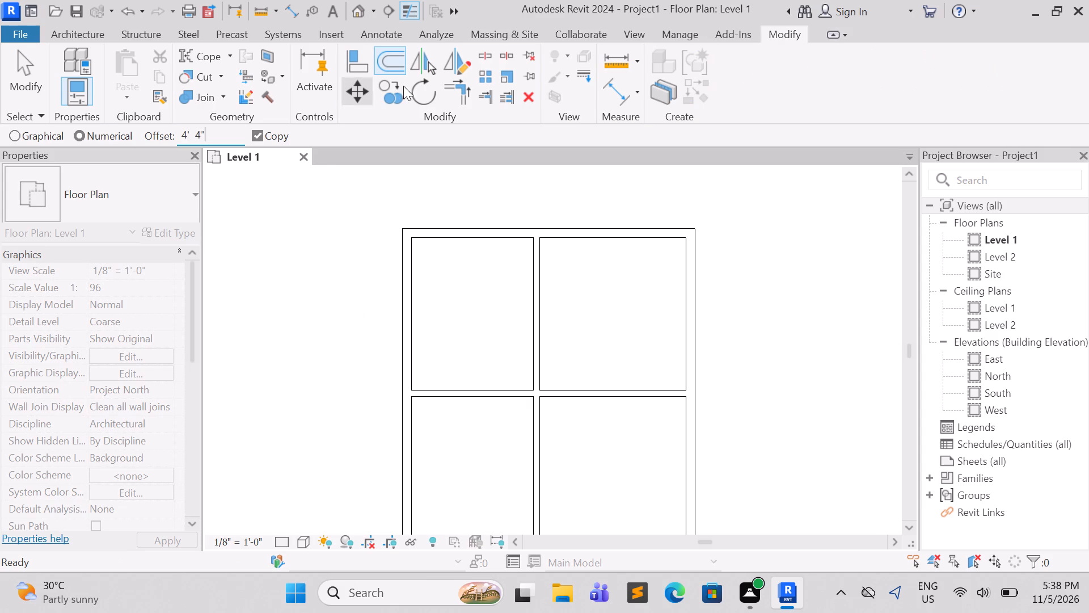
{"action": "key", "text": "Return"}
{"action": "left_click", "coordinate": [606, 392]}
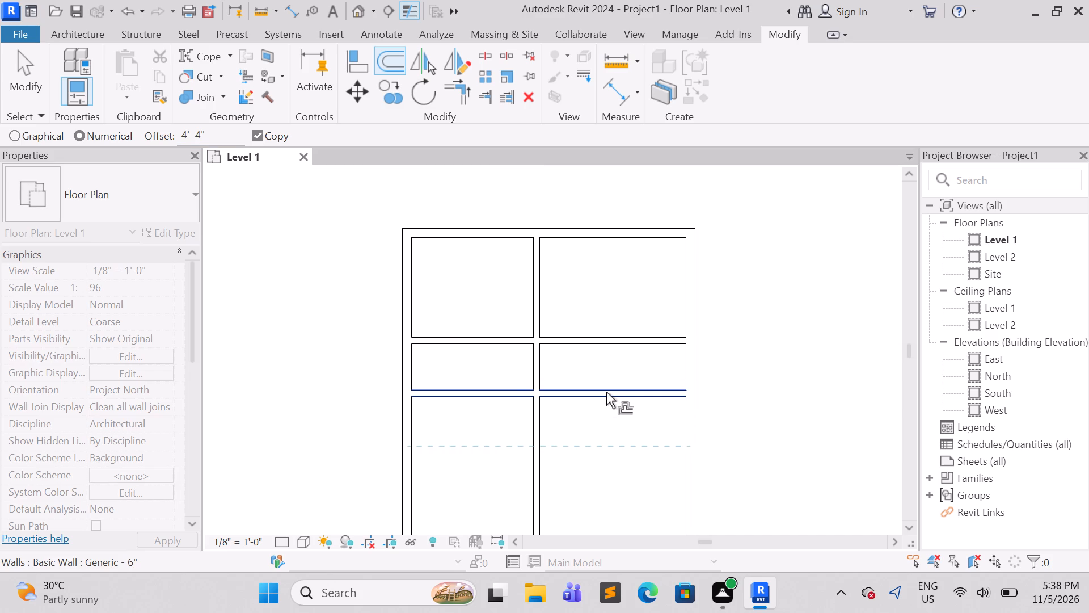
{"action": "key", "text": "ctrl+z"}
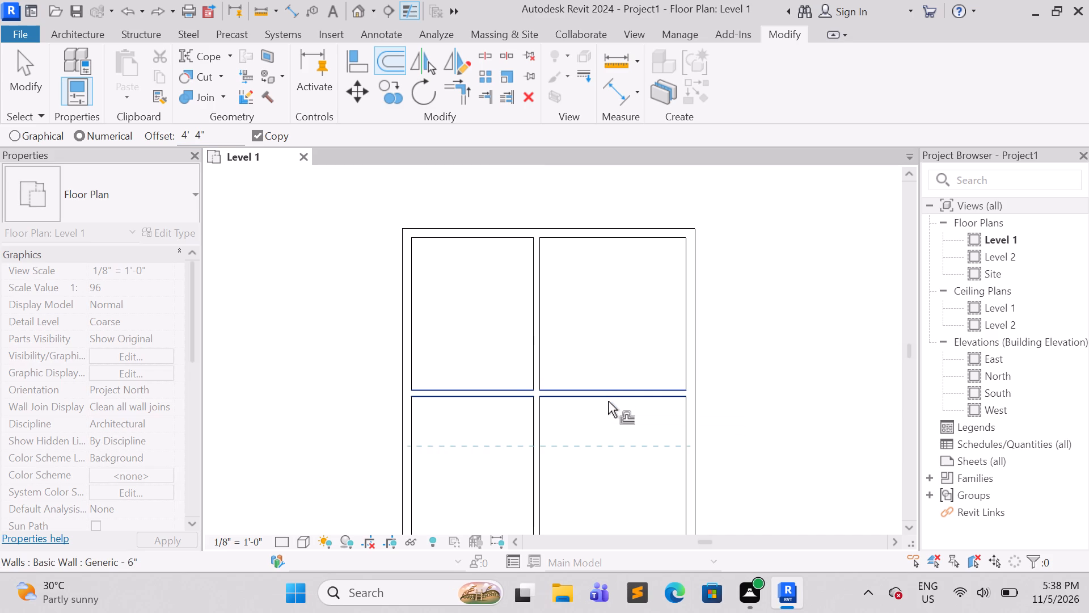
{"action": "left_click", "coordinate": [608, 401]}
{"action": "key", "text": "Escape"}
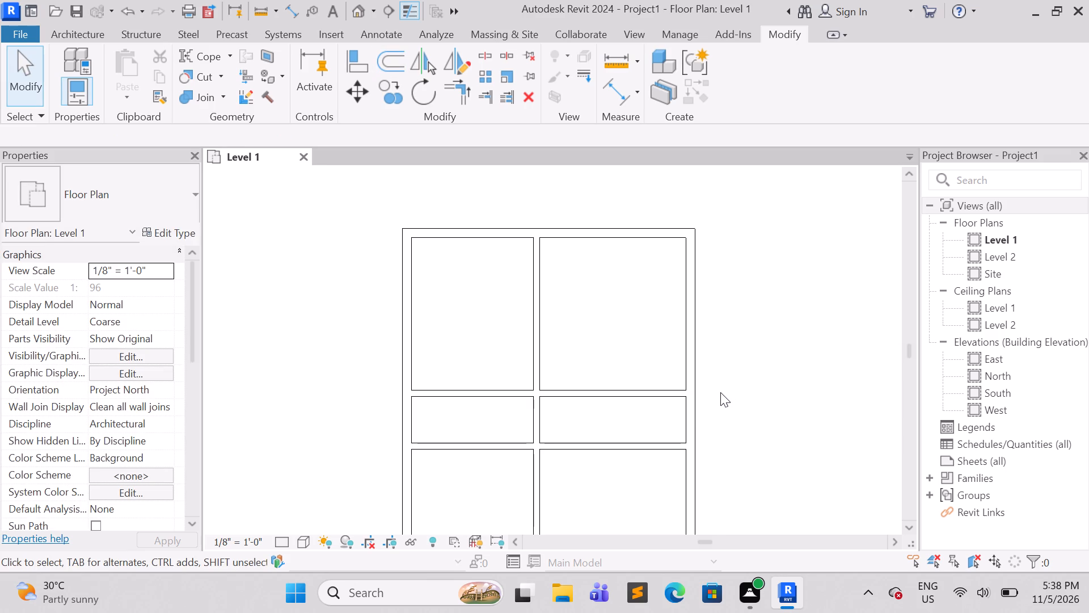
{"action": "key", "text": "Escape"}
Check the clear gap between the facing faces of the two horizontal interior walls with an Aligned dimension, without placing it.
{"action": "left_click", "coordinate": [381, 39]}
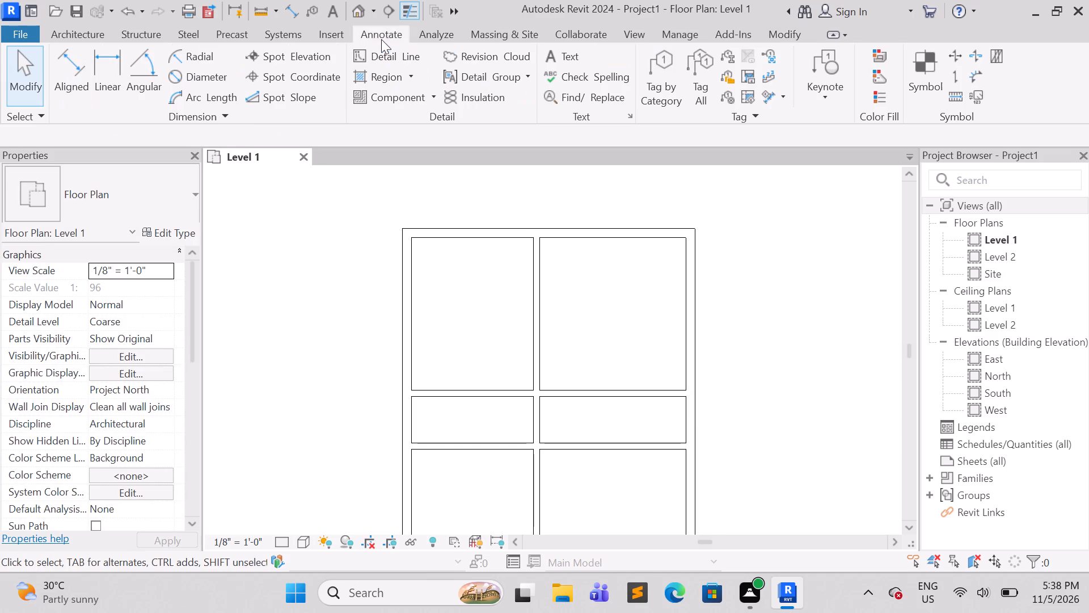
{"action": "left_click", "coordinate": [61, 58]}
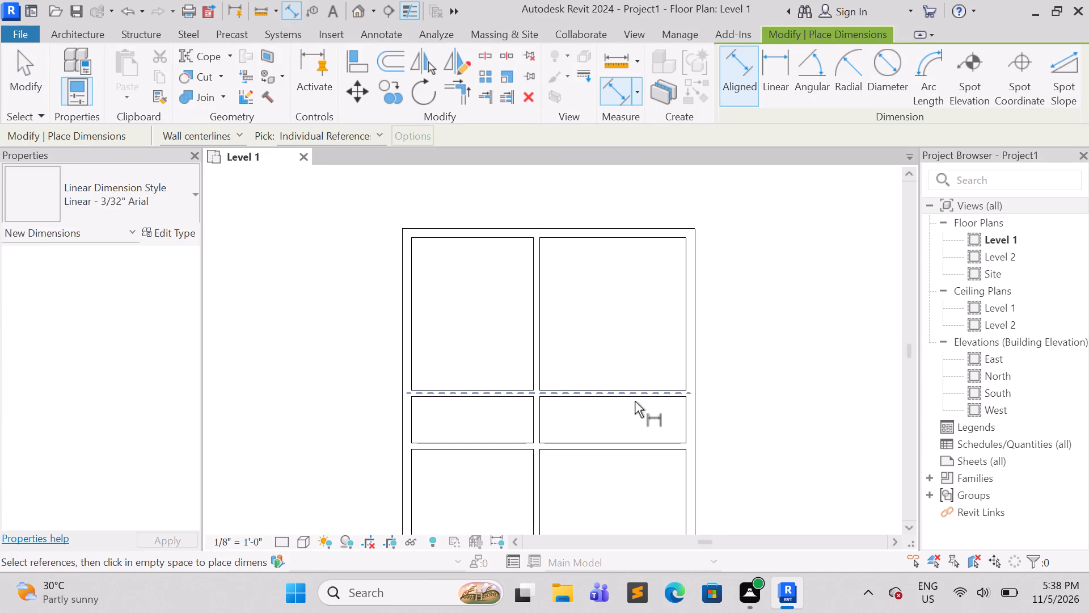
{"action": "key", "text": "Tab"}
{"action": "left_click", "coordinate": [635, 401]}
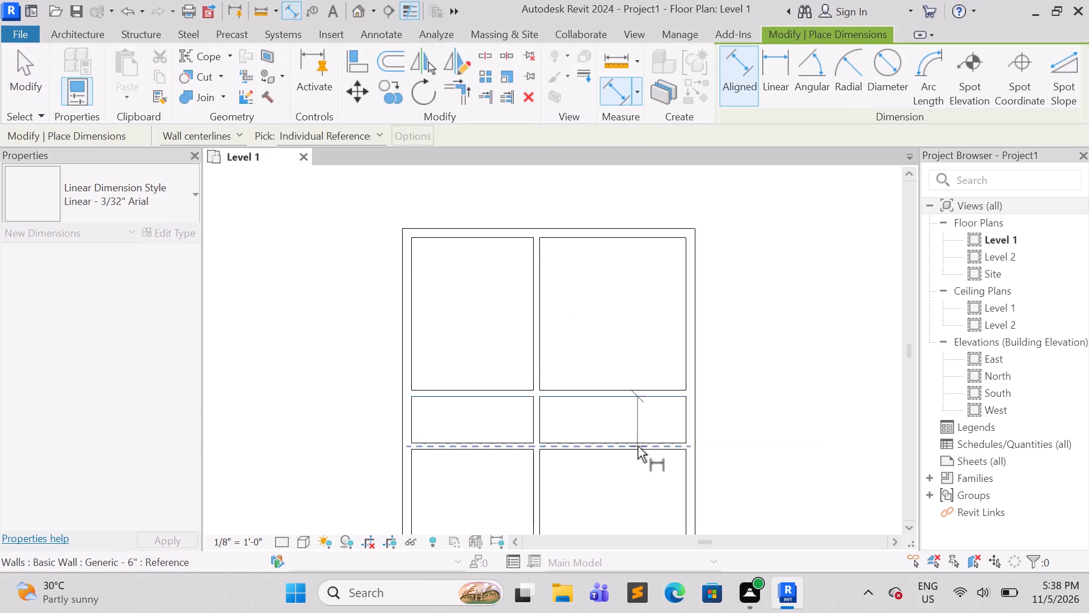
{"action": "key", "text": "Tab"}
{"action": "key", "text": "Tab"}
{"action": "left_click", "coordinate": [640, 442]}
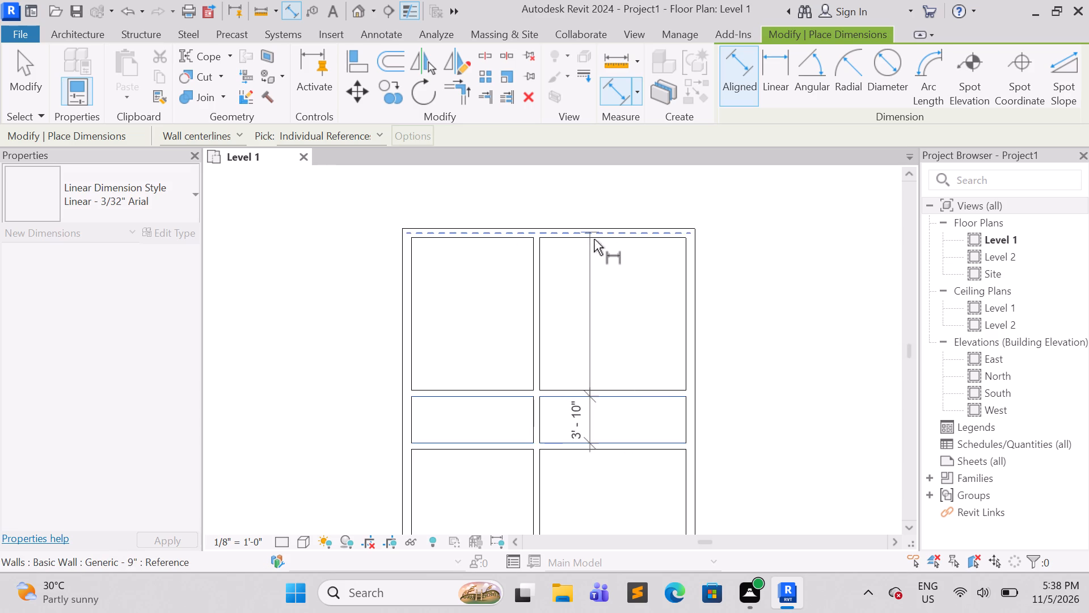
{"action": "key", "text": "Escape"}
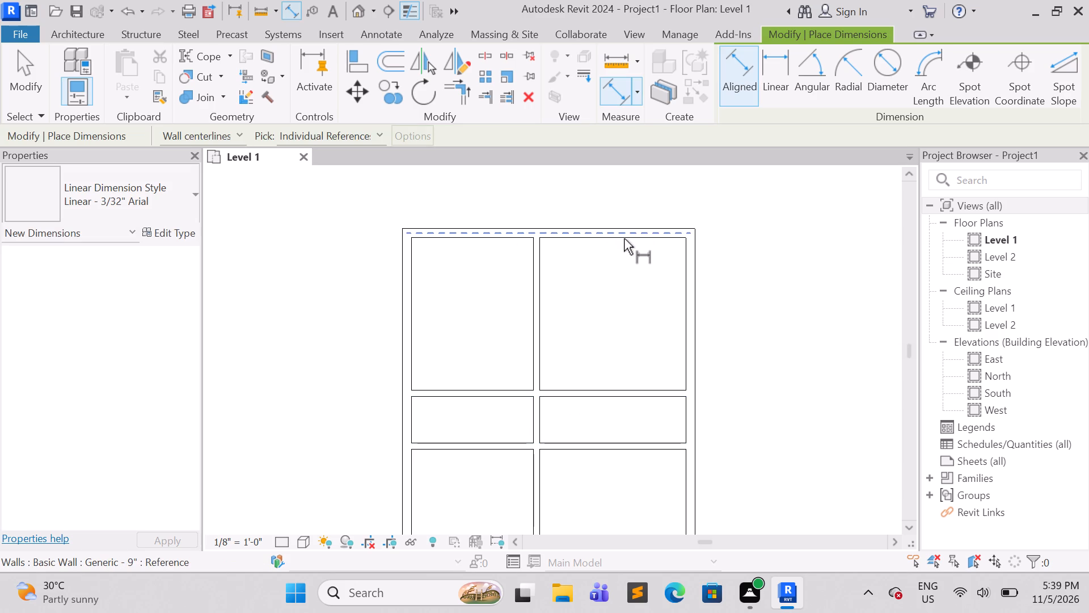
Check the upper-right room's clear depth from the exterior wall's inner face to the horizontal interior wall with an Aligned dimension, without placing it.
{"action": "key", "text": "Tab"}
{"action": "left_click", "coordinate": [624, 238]}
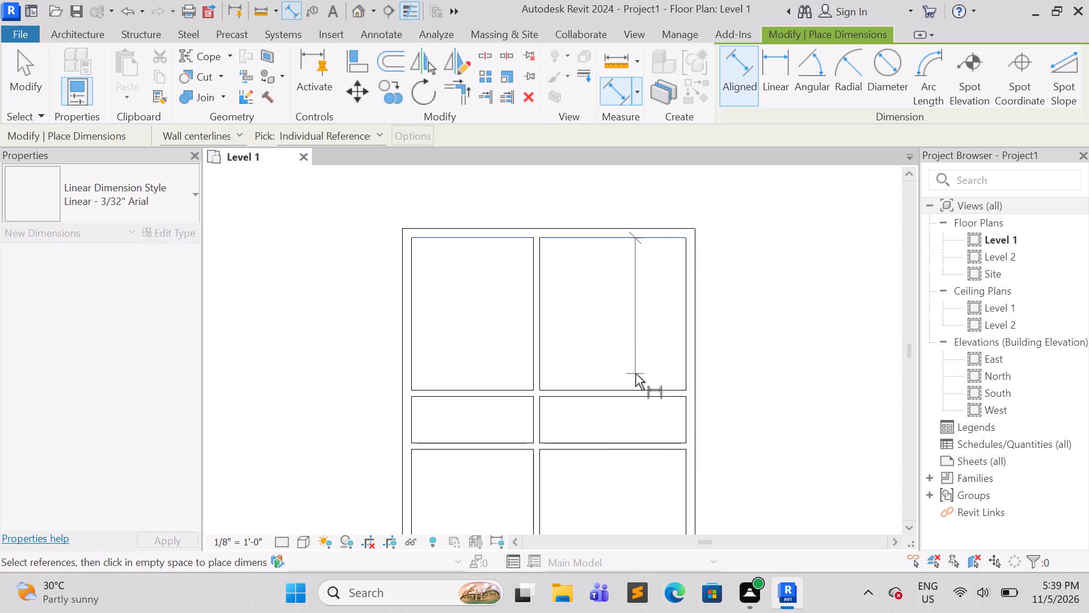
{"action": "key", "text": "Tab"}
{"action": "left_click", "coordinate": [635, 388]}
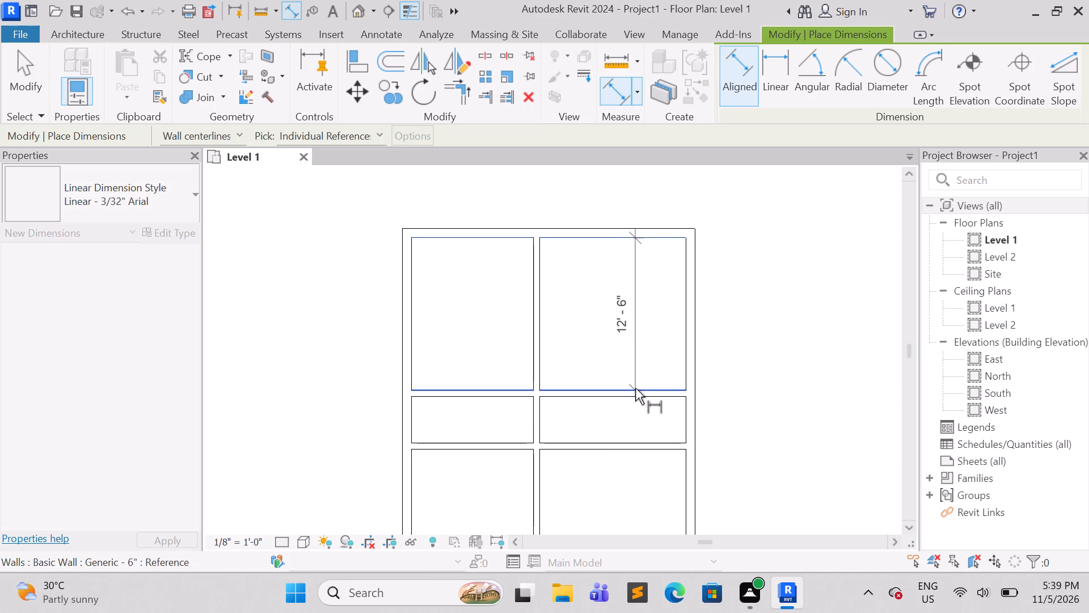
{"action": "key", "text": "grave"}
{"action": "key", "text": "Escape"}
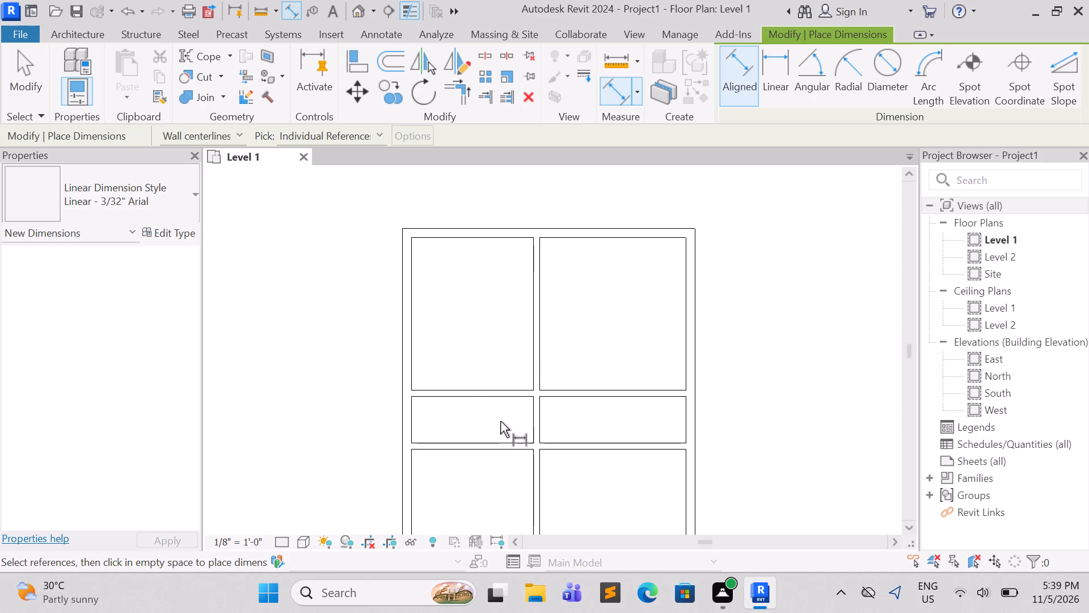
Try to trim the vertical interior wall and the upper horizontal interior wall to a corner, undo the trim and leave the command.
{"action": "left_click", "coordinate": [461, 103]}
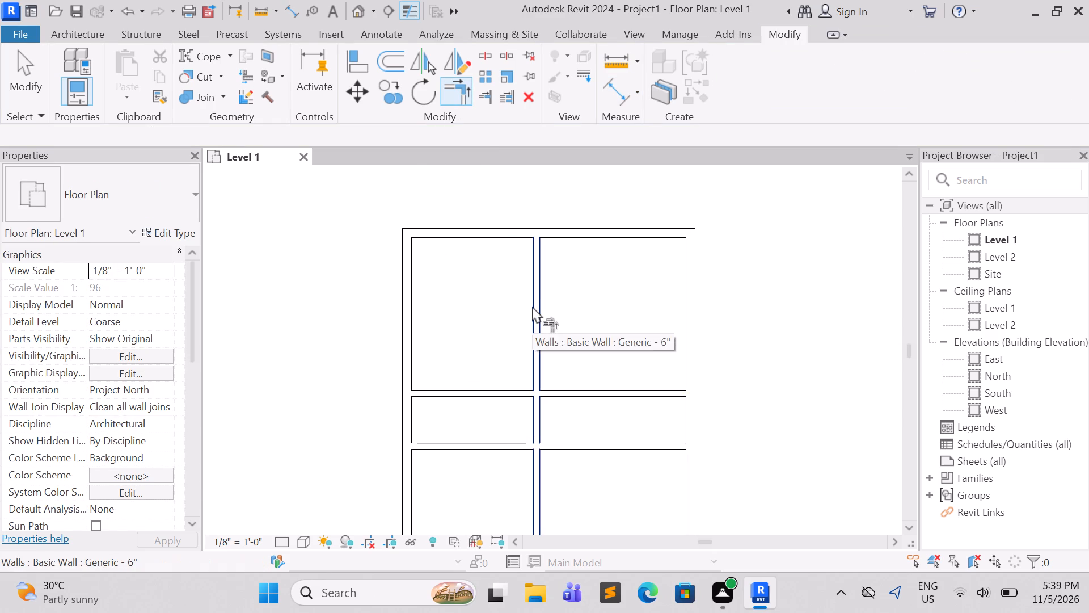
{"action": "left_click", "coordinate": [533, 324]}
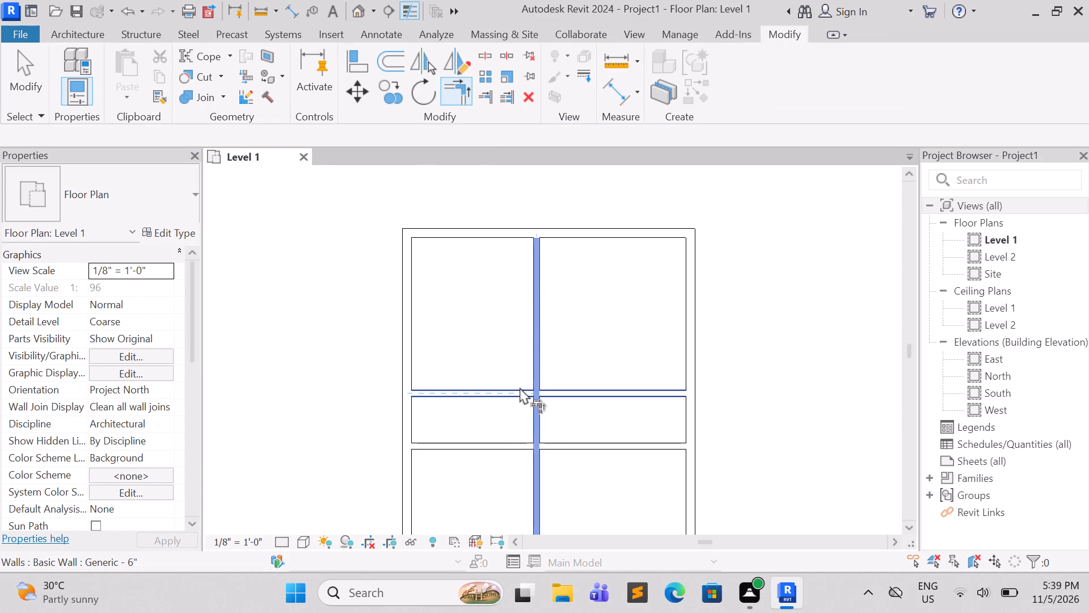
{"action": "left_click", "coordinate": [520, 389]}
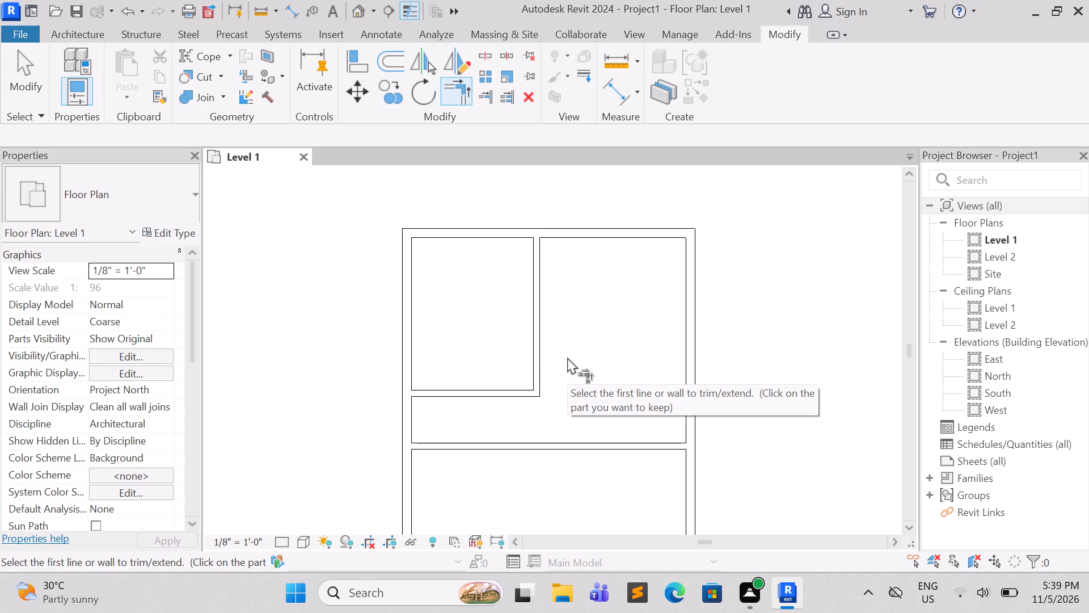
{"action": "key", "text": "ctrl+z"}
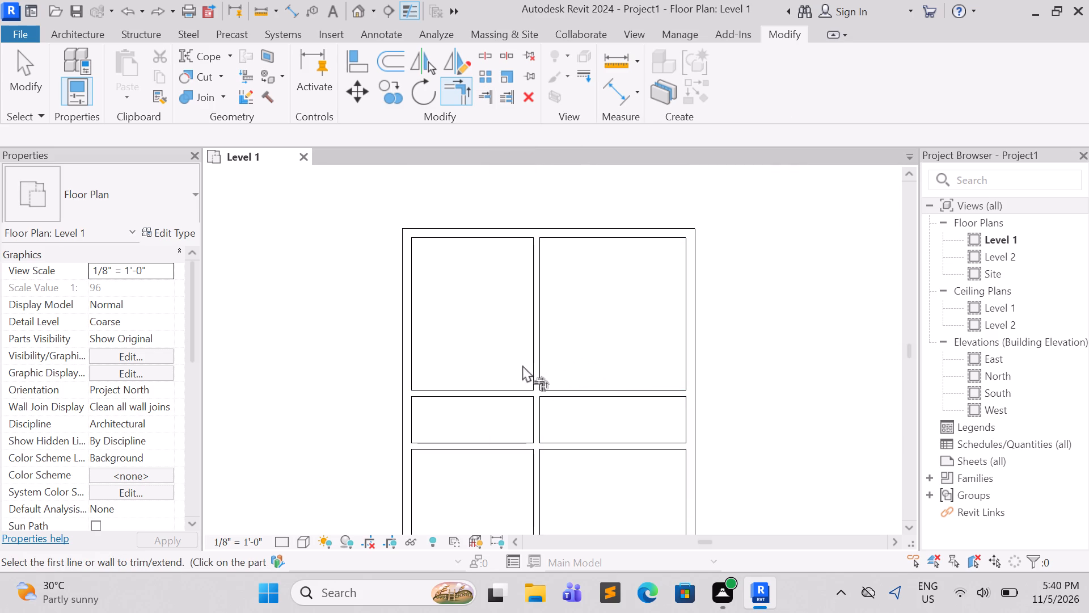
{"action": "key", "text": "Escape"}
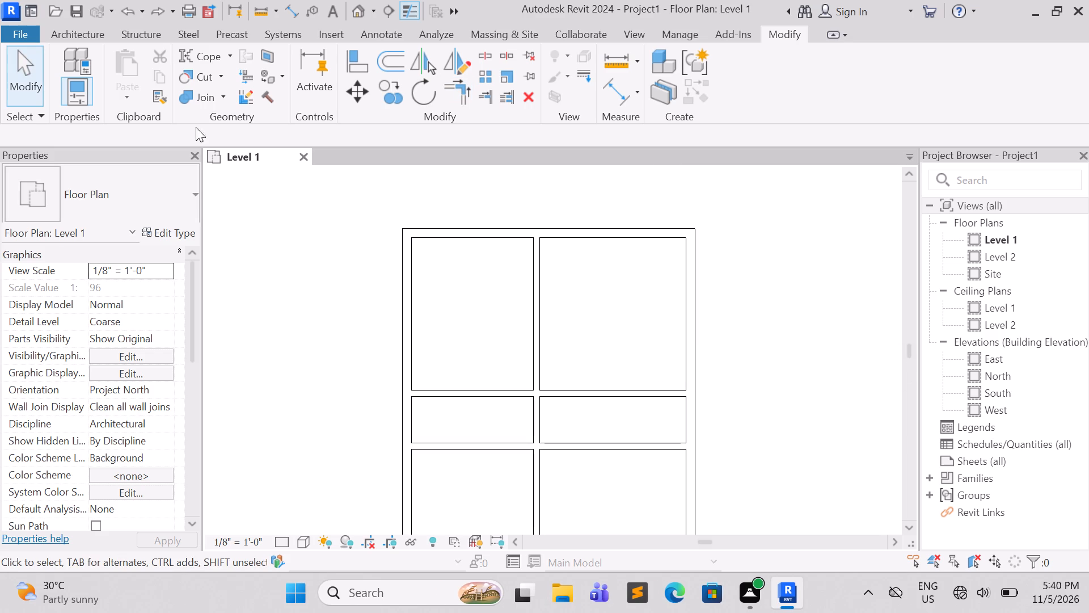
Recheck the clear gap between the two horizontal interior walls with an Aligned dimension, and leave the command without placing it.
{"action": "left_click", "coordinate": [397, 26]}
{"action": "left_click", "coordinate": [77, 77]}
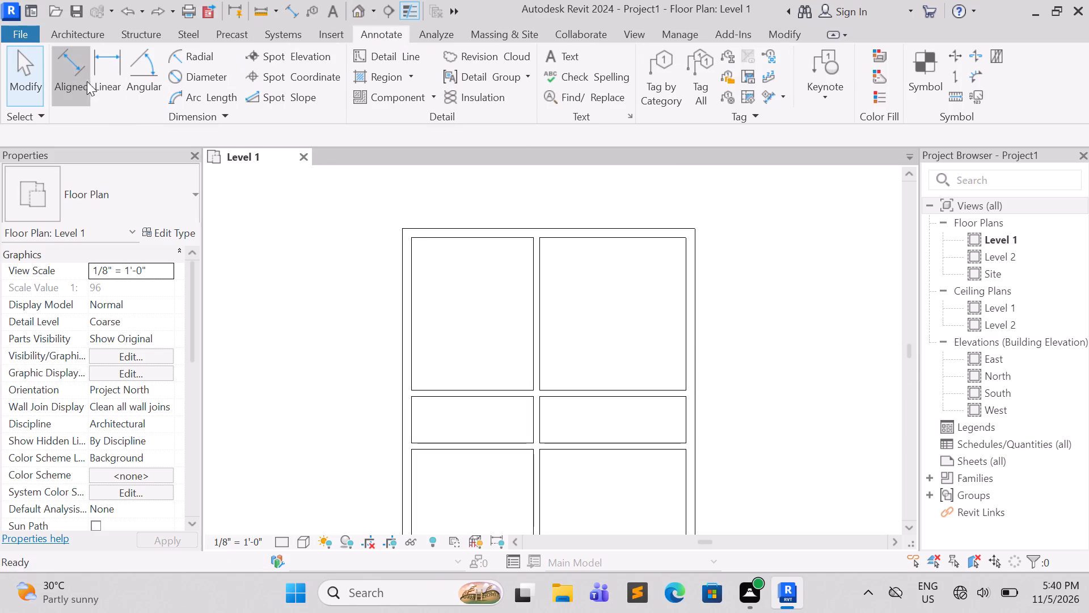
{"action": "key", "text": "Tab"}
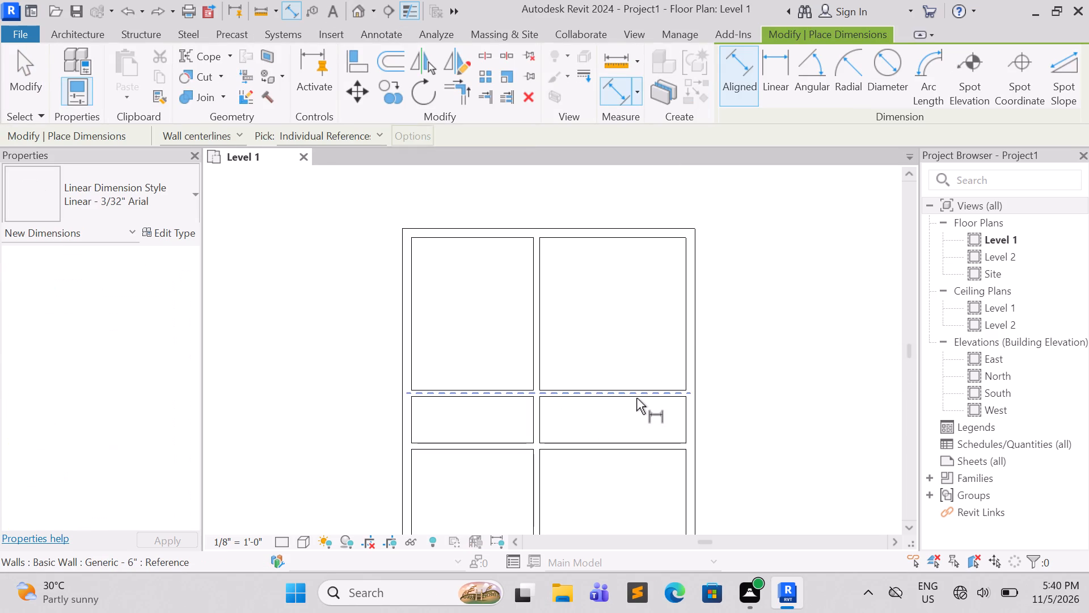
{"action": "left_click", "coordinate": [636, 398]}
{"action": "key", "text": "Tab"}
{"action": "left_click", "coordinate": [643, 438]}
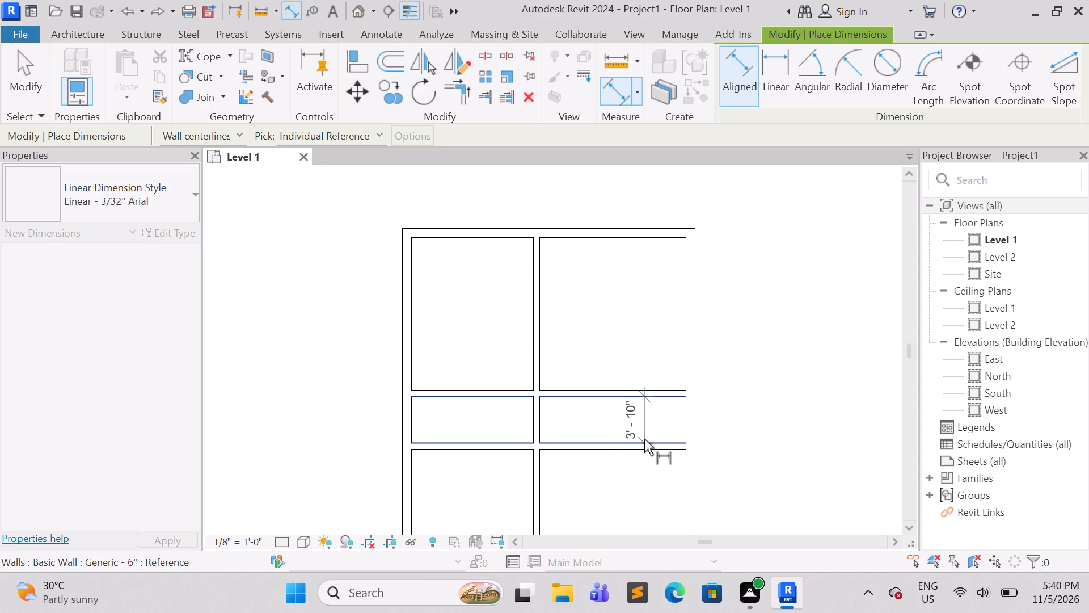
{"action": "key", "text": "Escape"}
{"action": "left_click", "coordinate": [692, 412]}
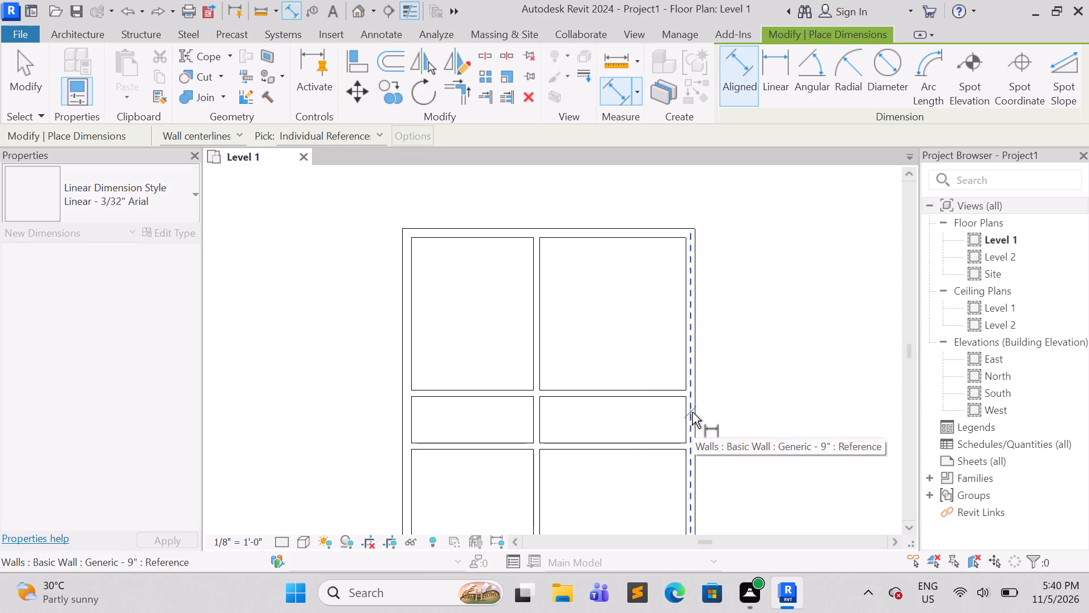
{"action": "key", "text": "Escape"}
{"action": "key", "text": "Escape"}
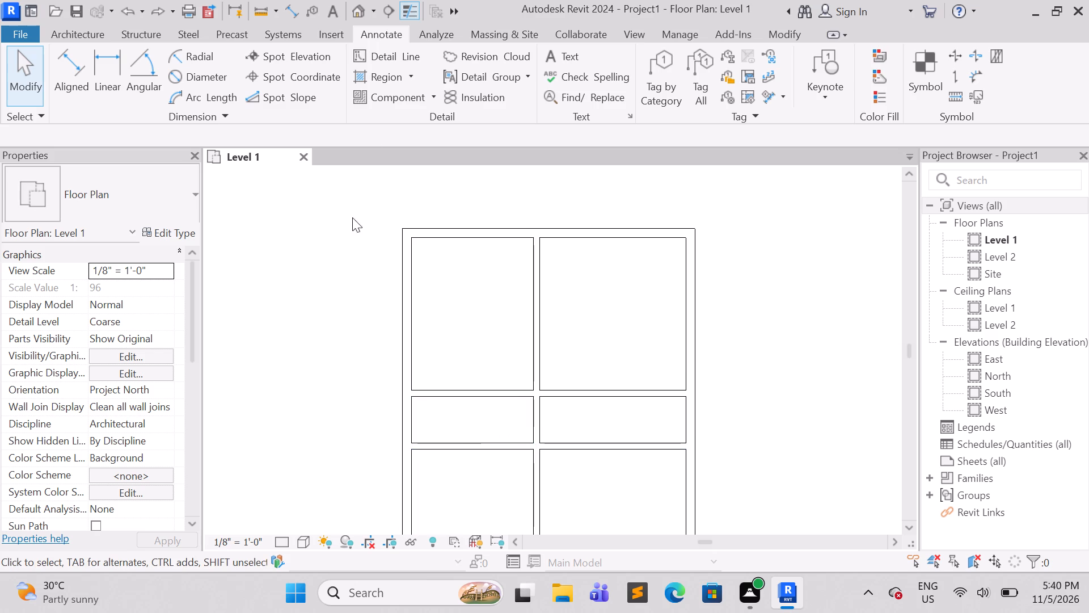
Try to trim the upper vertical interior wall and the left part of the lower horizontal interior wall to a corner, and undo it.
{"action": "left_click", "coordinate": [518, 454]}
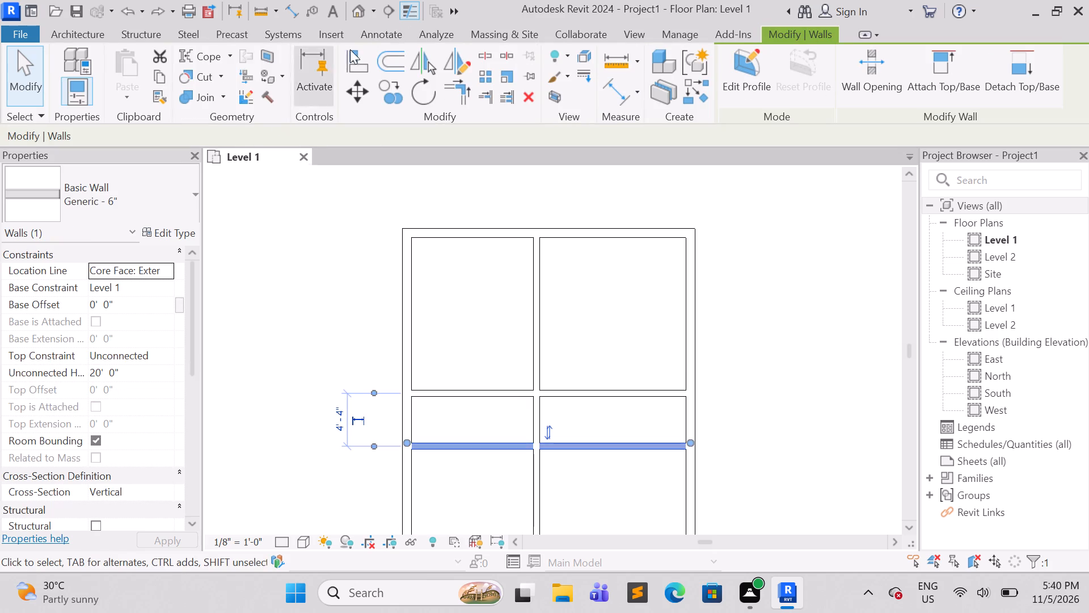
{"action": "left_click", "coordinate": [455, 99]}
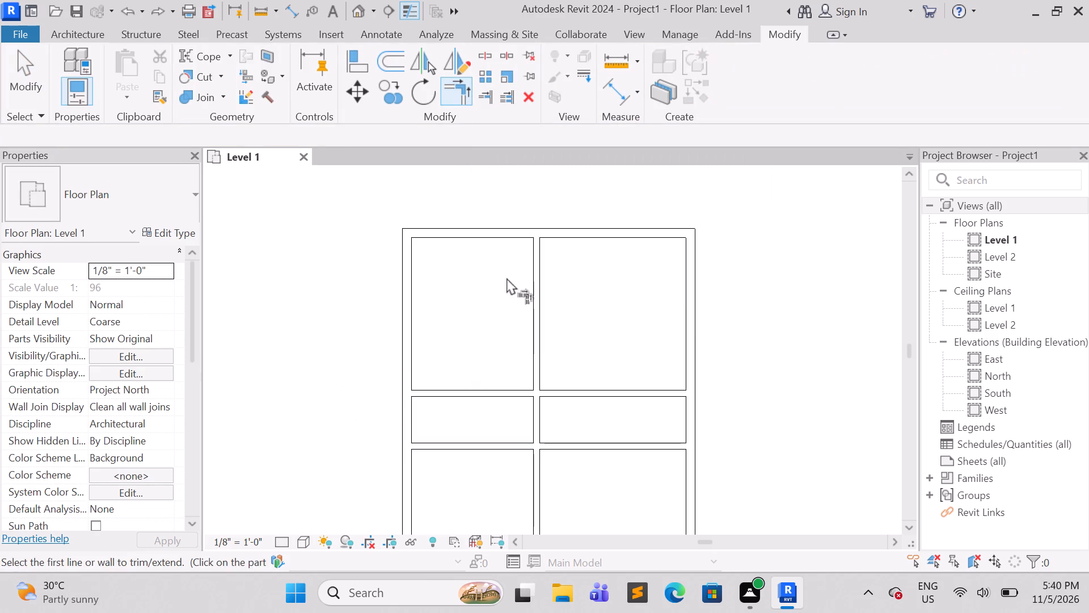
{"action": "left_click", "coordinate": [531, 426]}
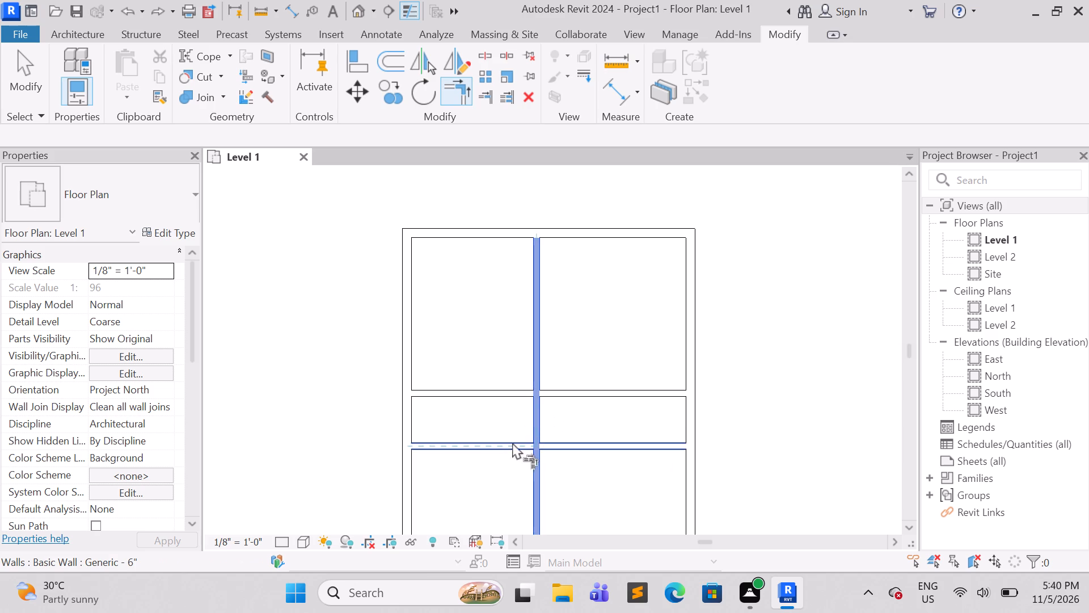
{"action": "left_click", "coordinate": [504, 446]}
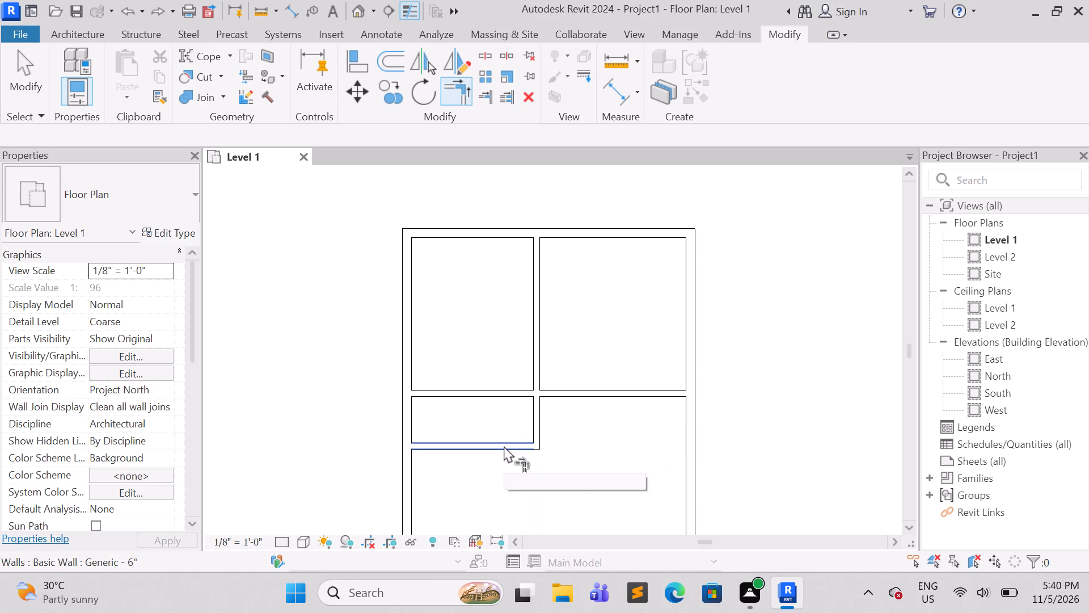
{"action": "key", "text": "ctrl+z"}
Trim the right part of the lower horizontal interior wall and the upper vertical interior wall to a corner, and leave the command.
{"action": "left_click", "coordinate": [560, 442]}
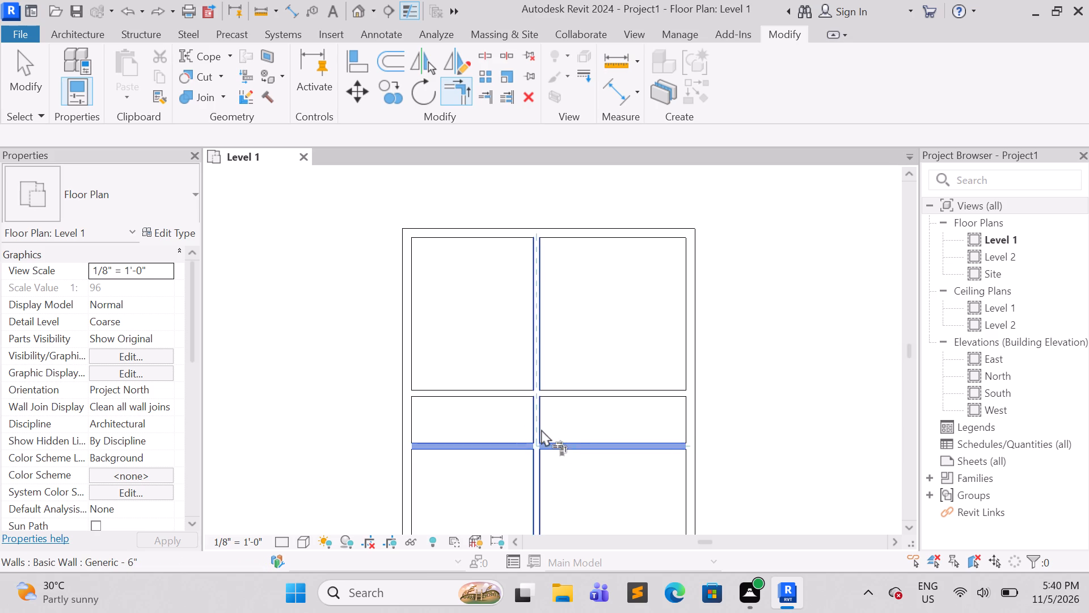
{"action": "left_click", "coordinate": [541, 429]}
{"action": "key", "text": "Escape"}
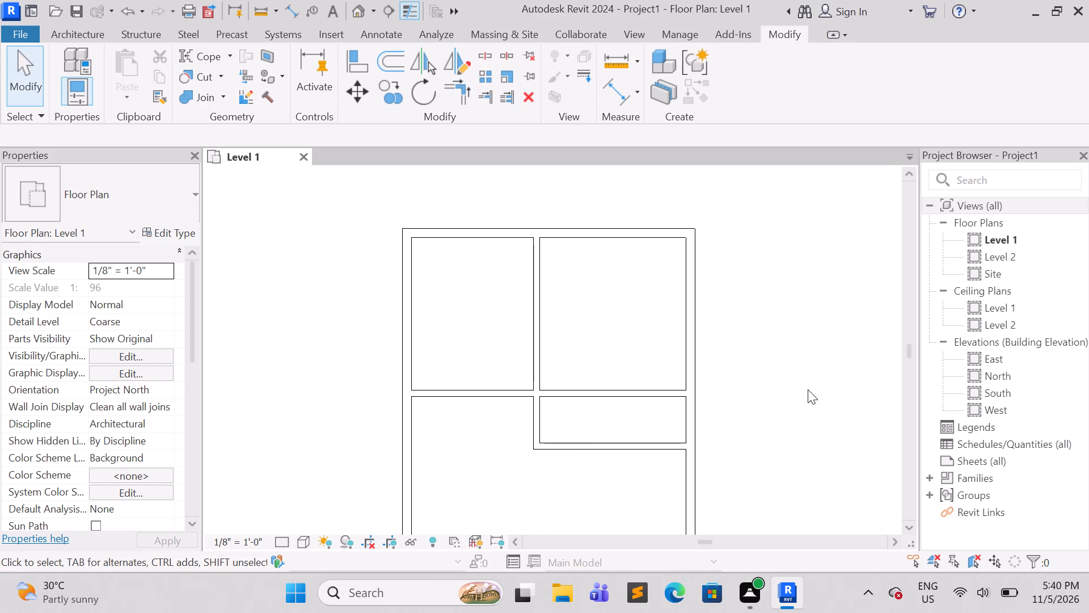
Check the temporary dimensions of the lower horizontal interior wall, the right exterior wall and the vertical interior wall.
{"action": "left_click", "coordinate": [589, 440]}
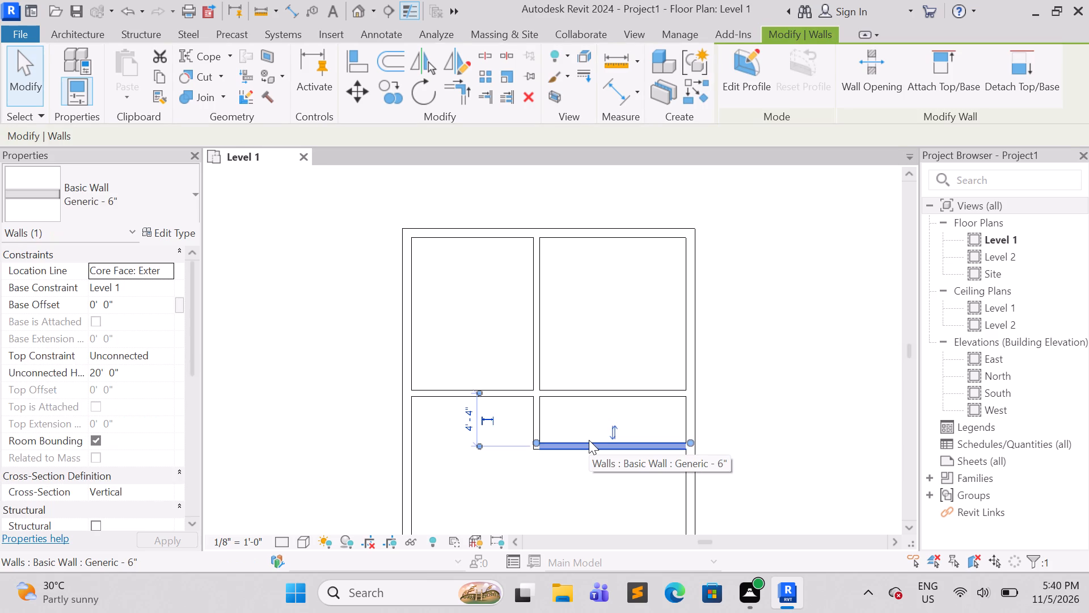
{"action": "left_click", "coordinate": [470, 412]}
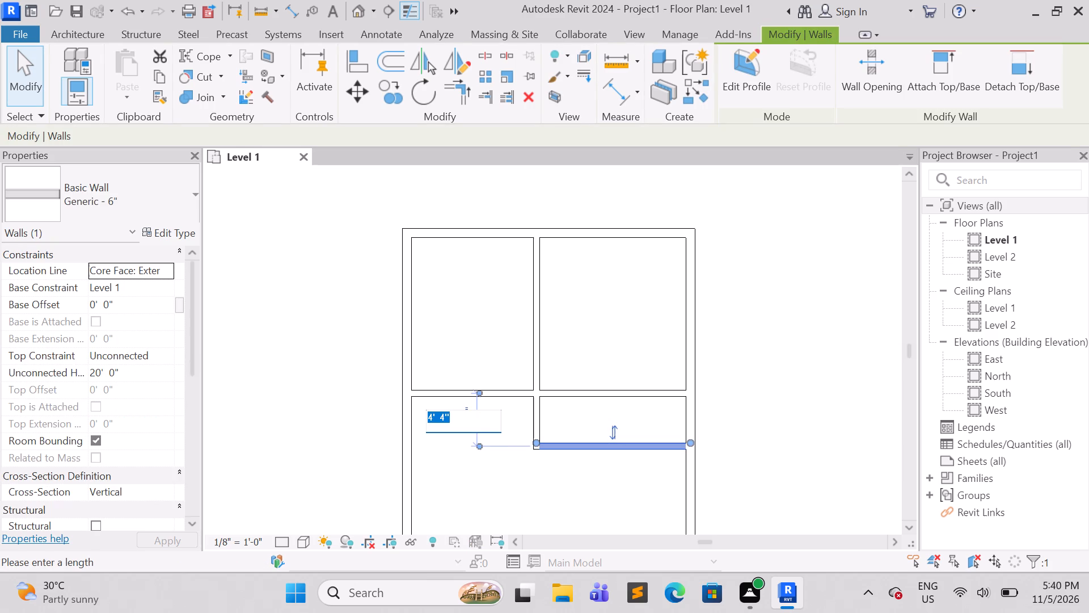
{"action": "left_click", "coordinate": [740, 396]}
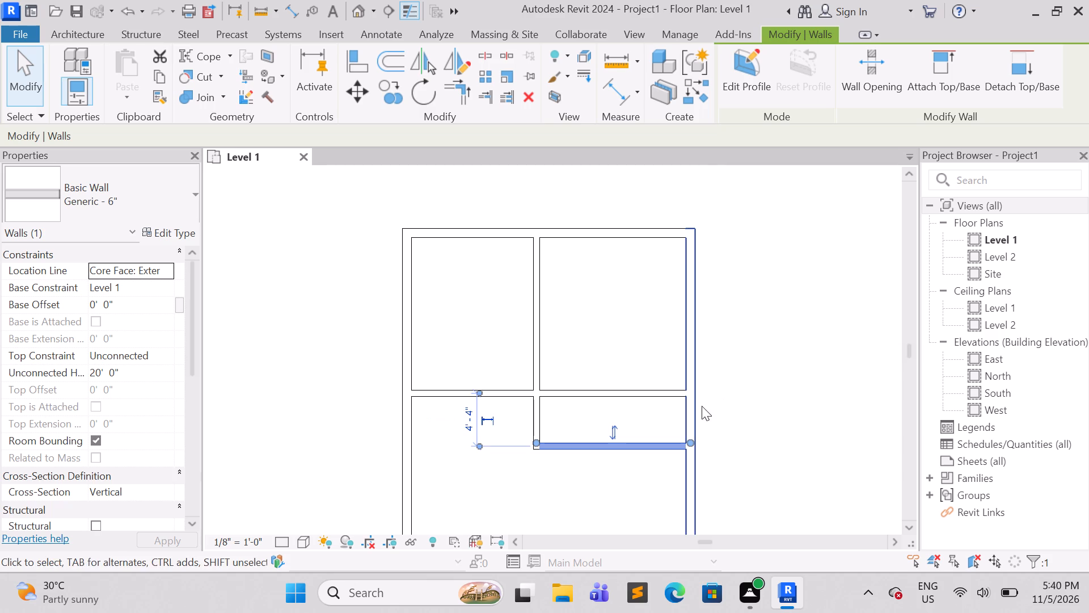
{"action": "key", "text": "Escape"}
{"action": "left_click", "coordinate": [691, 409]}
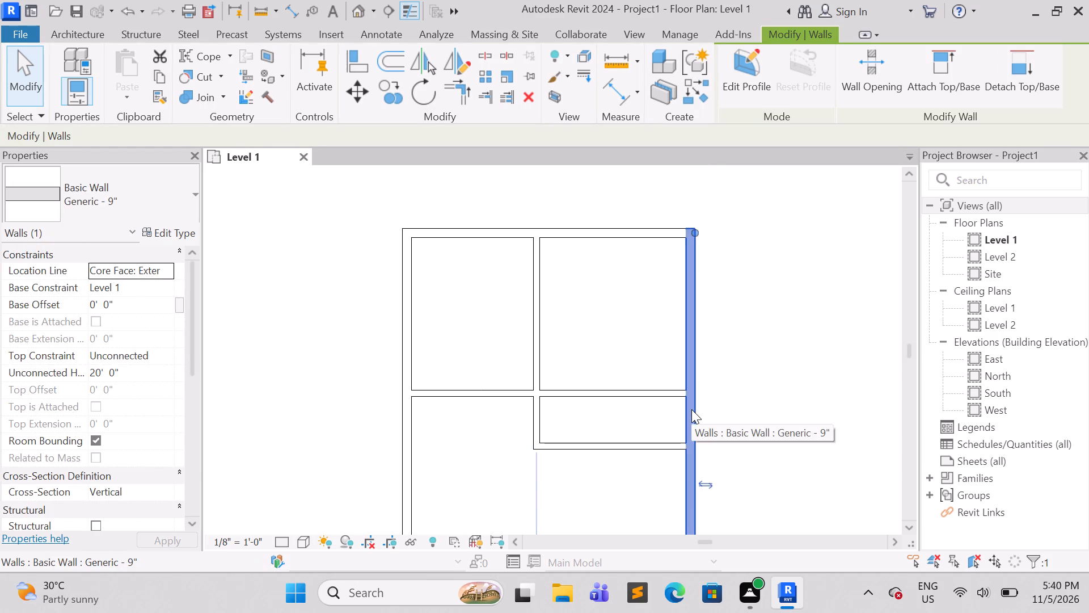
{"action": "scroll", "coordinate": [765, 395], "scroll_direction": "down", "scroll_amount": 2}
{"action": "middle_click_drag", "start_coordinate": [764, 393], "coordinate": [627, 288]}
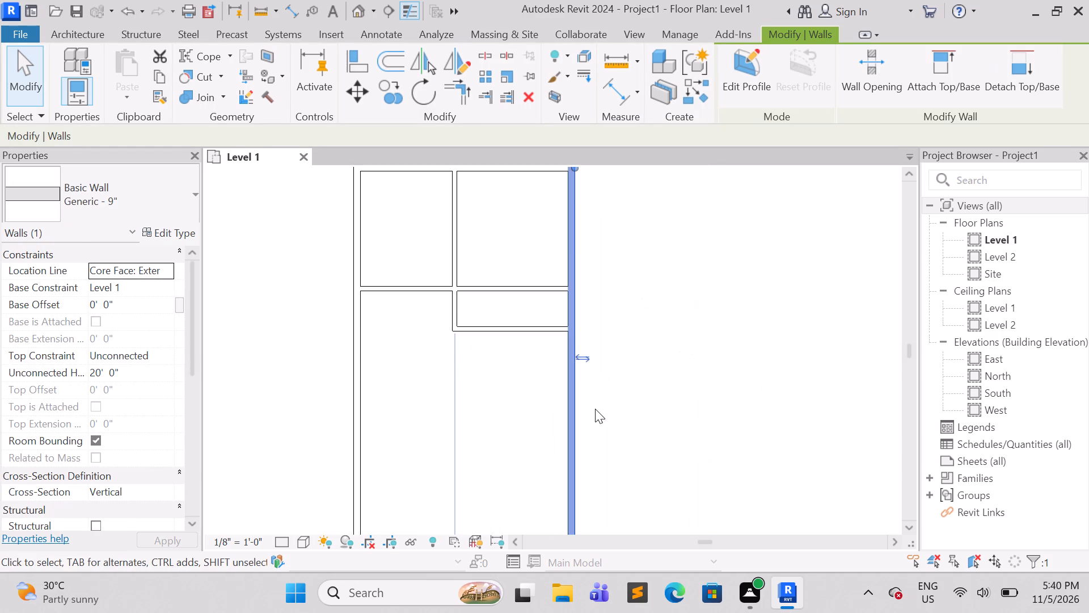
{"action": "scroll", "coordinate": [592, 410], "scroll_direction": "down", "scroll_amount": 4}
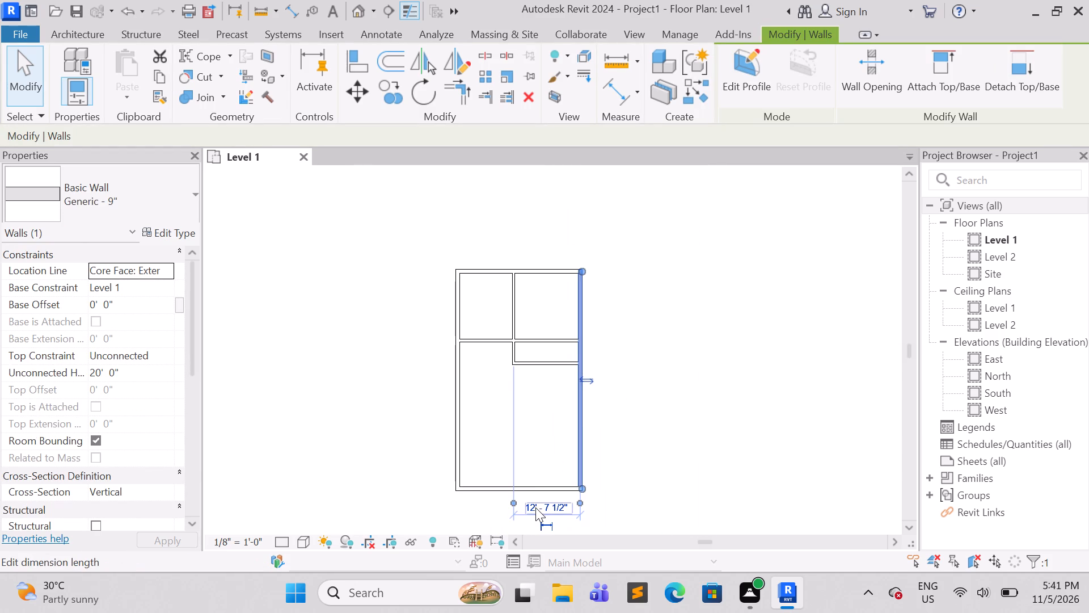
{"action": "left_click", "coordinate": [520, 352]}
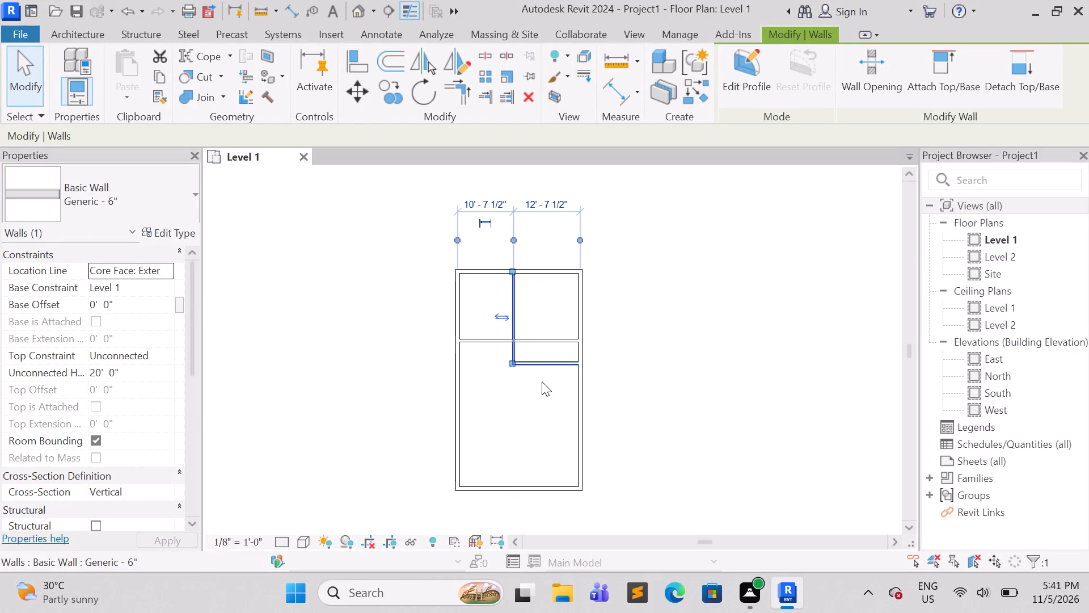
{"action": "scroll", "coordinate": [542, 363], "scroll_direction": "up", "scroll_amount": 6}
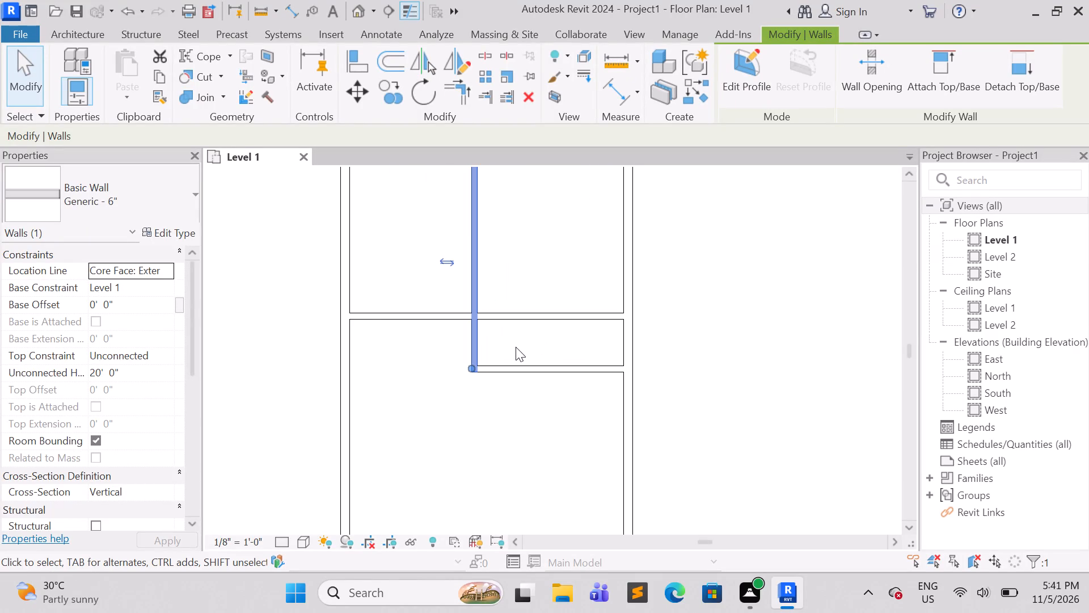
{"action": "scroll", "coordinate": [516, 347], "scroll_direction": "down", "scroll_amount": 3}
{"action": "left_click", "coordinate": [738, 295]}
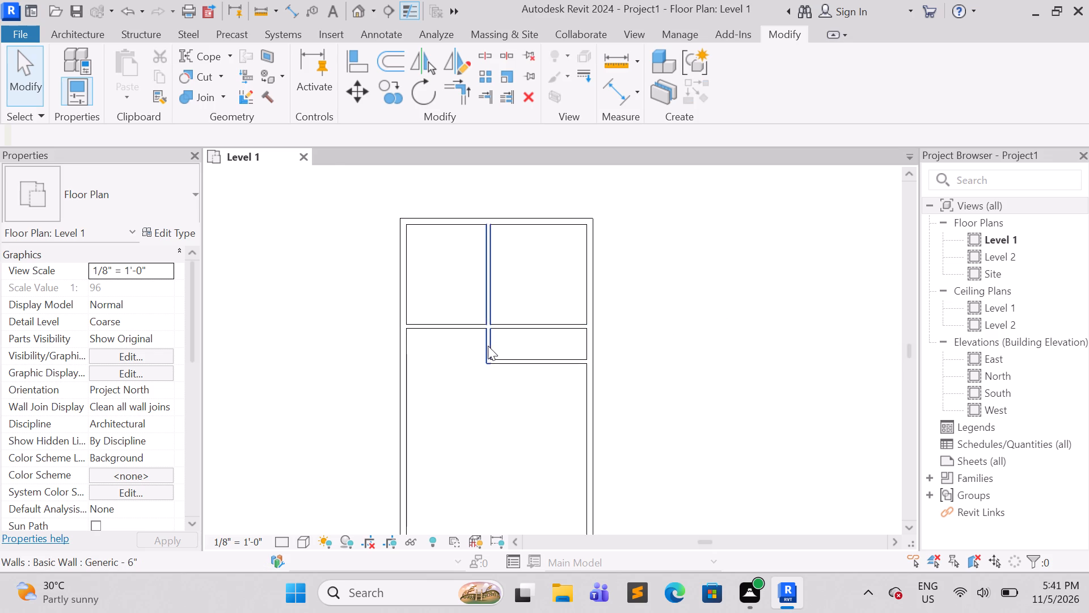
{"action": "scroll", "coordinate": [487, 347], "scroll_direction": "up", "scroll_amount": 4}
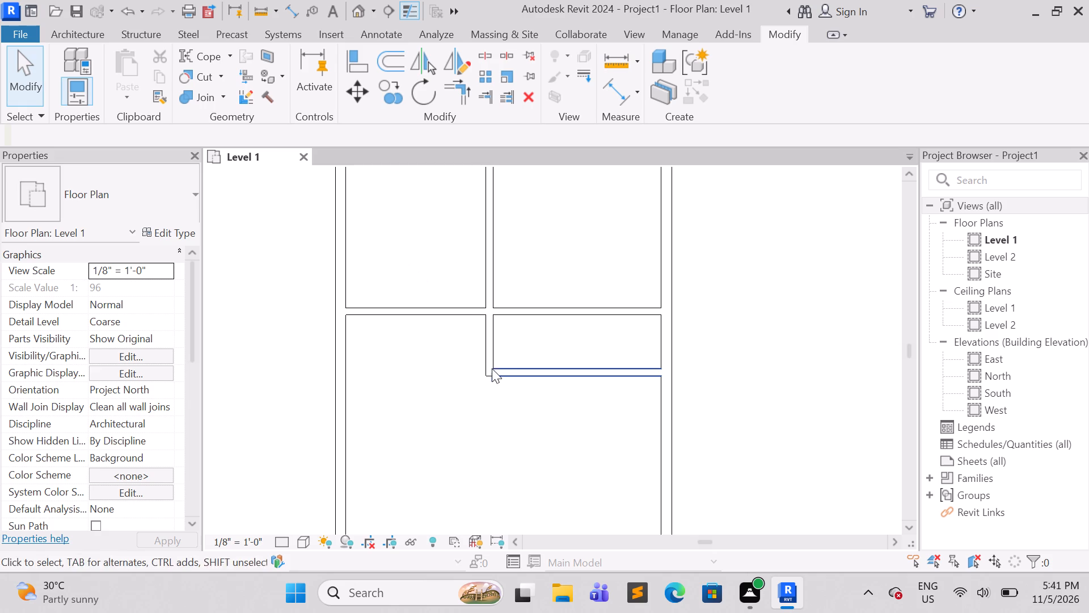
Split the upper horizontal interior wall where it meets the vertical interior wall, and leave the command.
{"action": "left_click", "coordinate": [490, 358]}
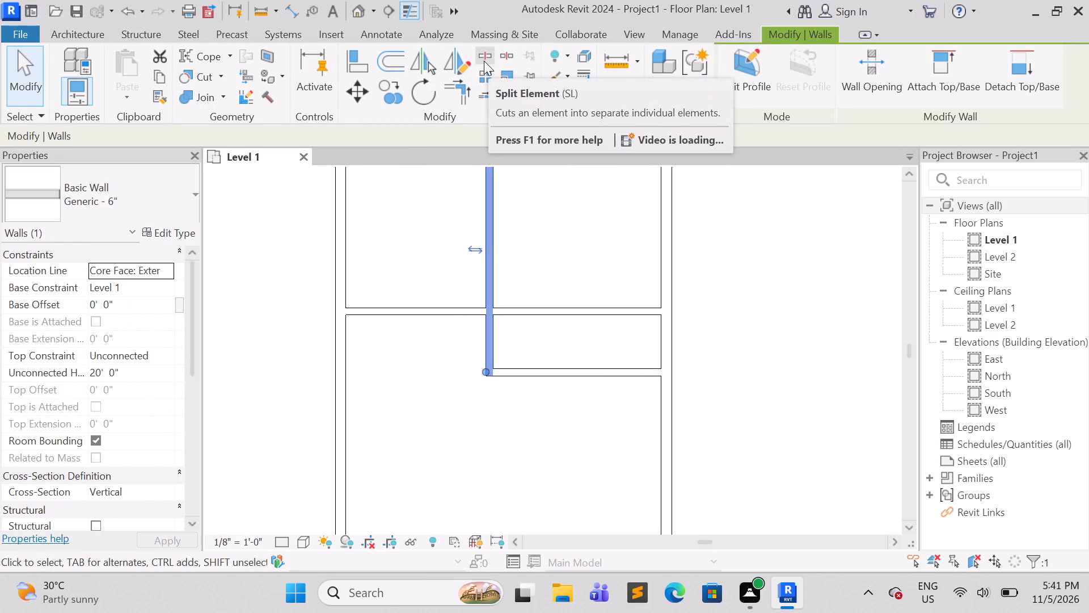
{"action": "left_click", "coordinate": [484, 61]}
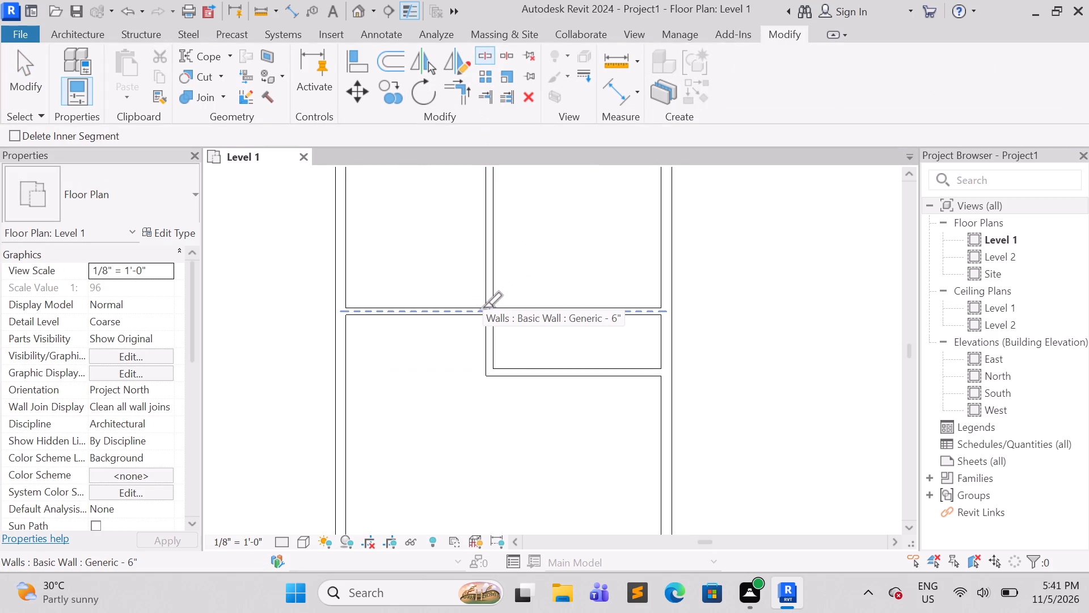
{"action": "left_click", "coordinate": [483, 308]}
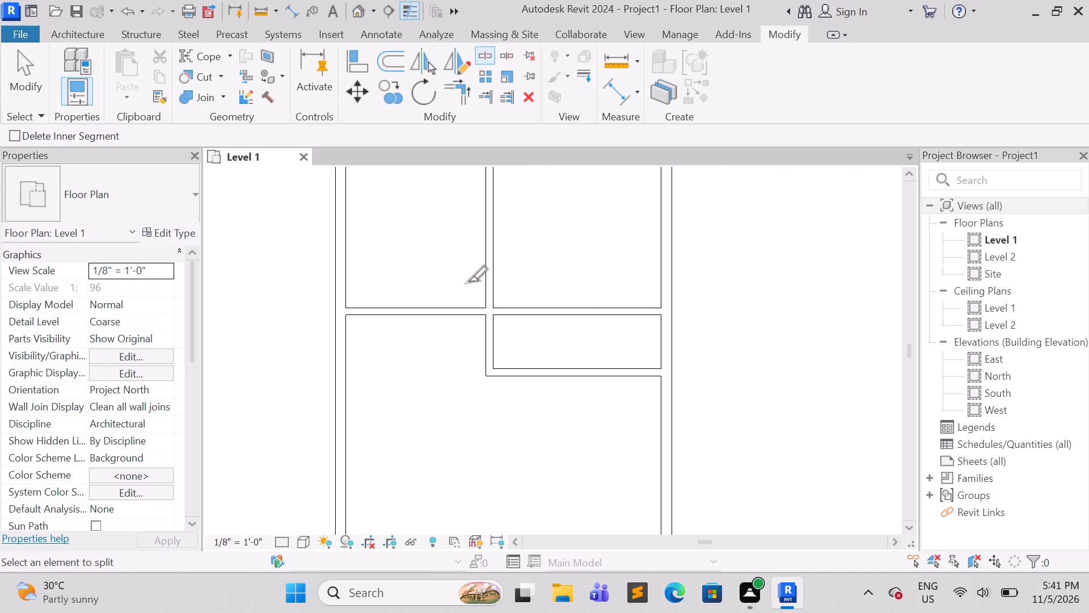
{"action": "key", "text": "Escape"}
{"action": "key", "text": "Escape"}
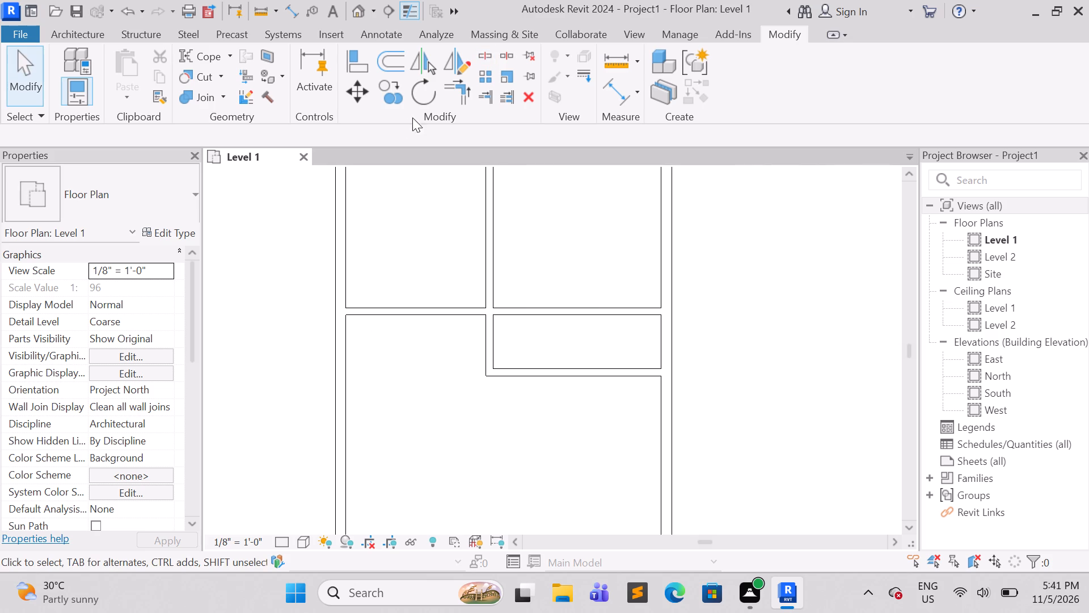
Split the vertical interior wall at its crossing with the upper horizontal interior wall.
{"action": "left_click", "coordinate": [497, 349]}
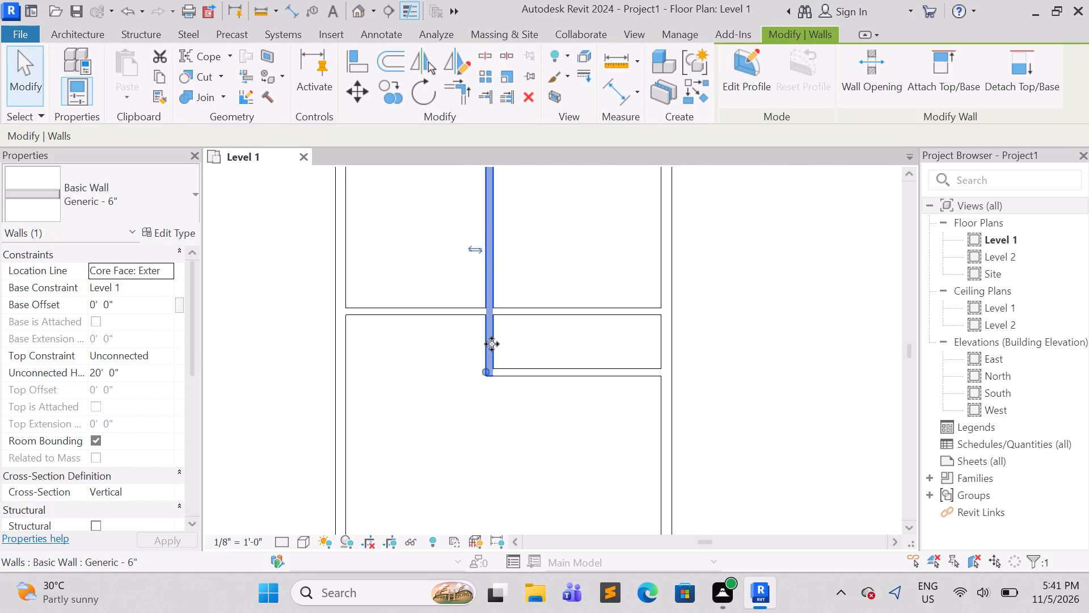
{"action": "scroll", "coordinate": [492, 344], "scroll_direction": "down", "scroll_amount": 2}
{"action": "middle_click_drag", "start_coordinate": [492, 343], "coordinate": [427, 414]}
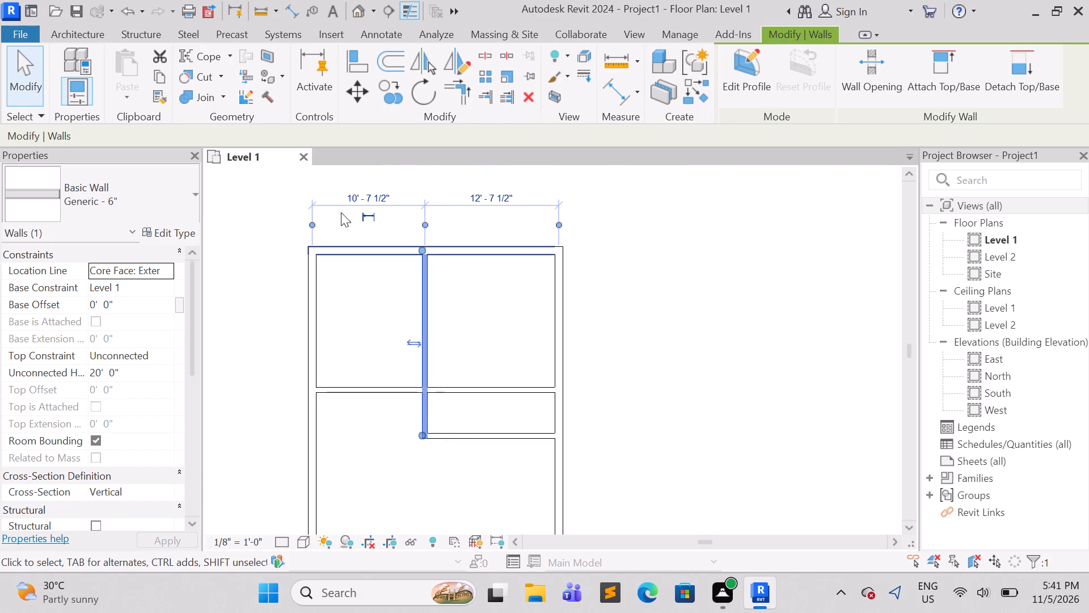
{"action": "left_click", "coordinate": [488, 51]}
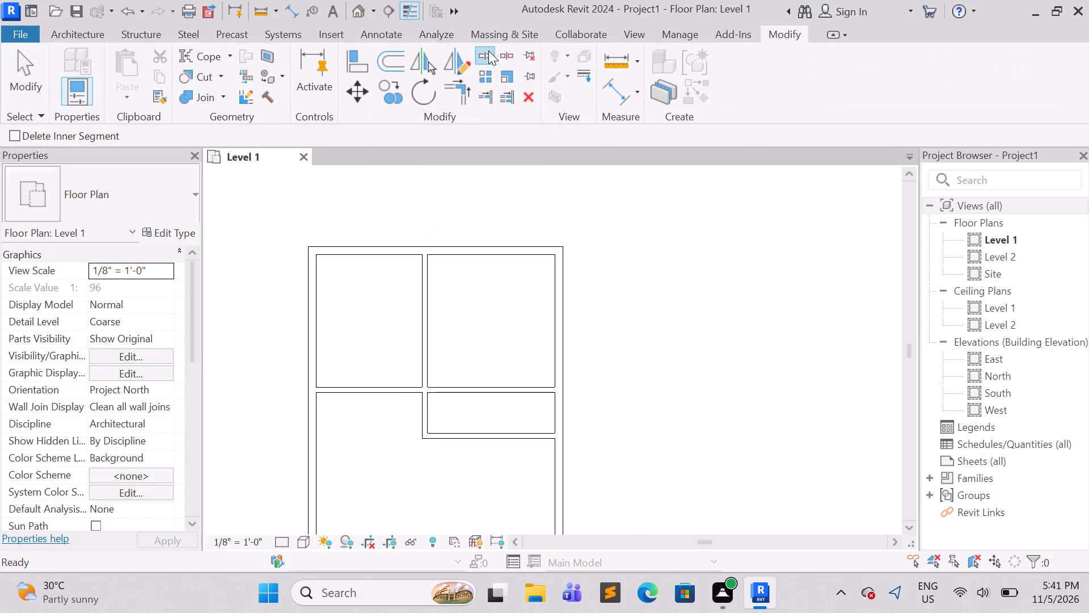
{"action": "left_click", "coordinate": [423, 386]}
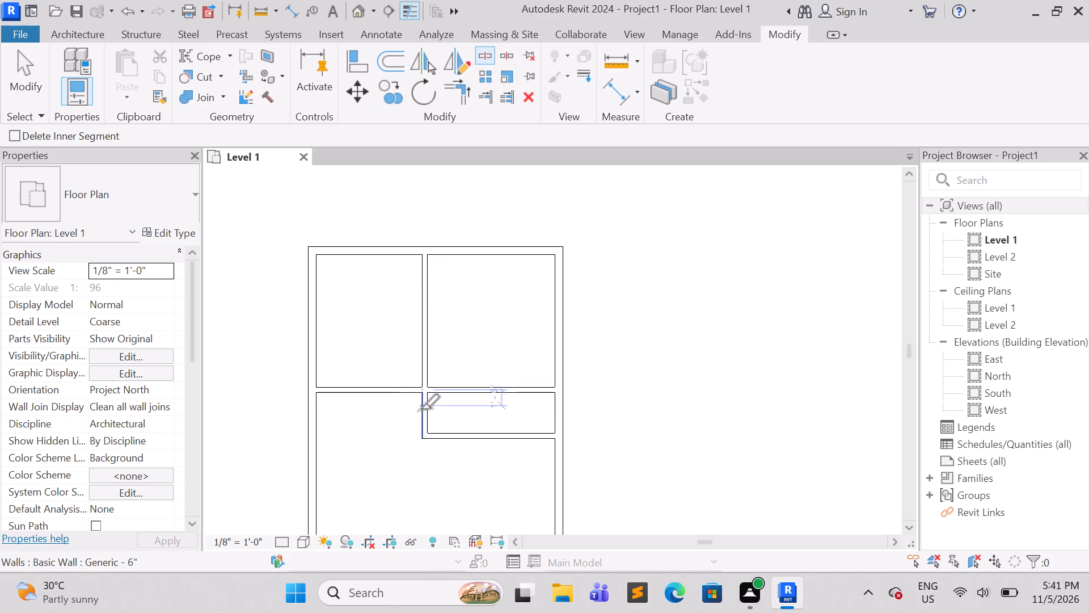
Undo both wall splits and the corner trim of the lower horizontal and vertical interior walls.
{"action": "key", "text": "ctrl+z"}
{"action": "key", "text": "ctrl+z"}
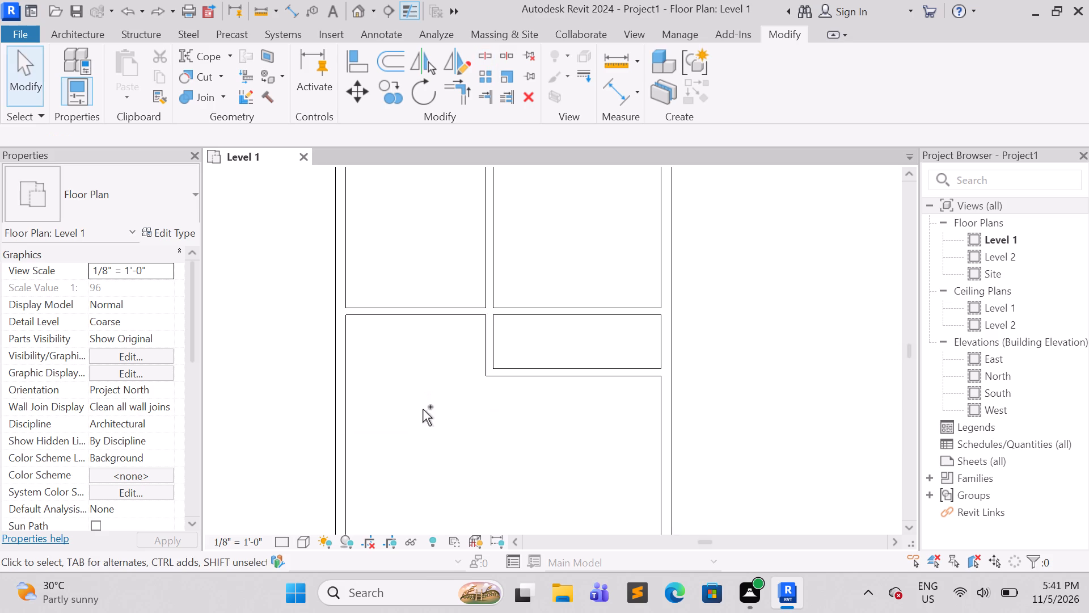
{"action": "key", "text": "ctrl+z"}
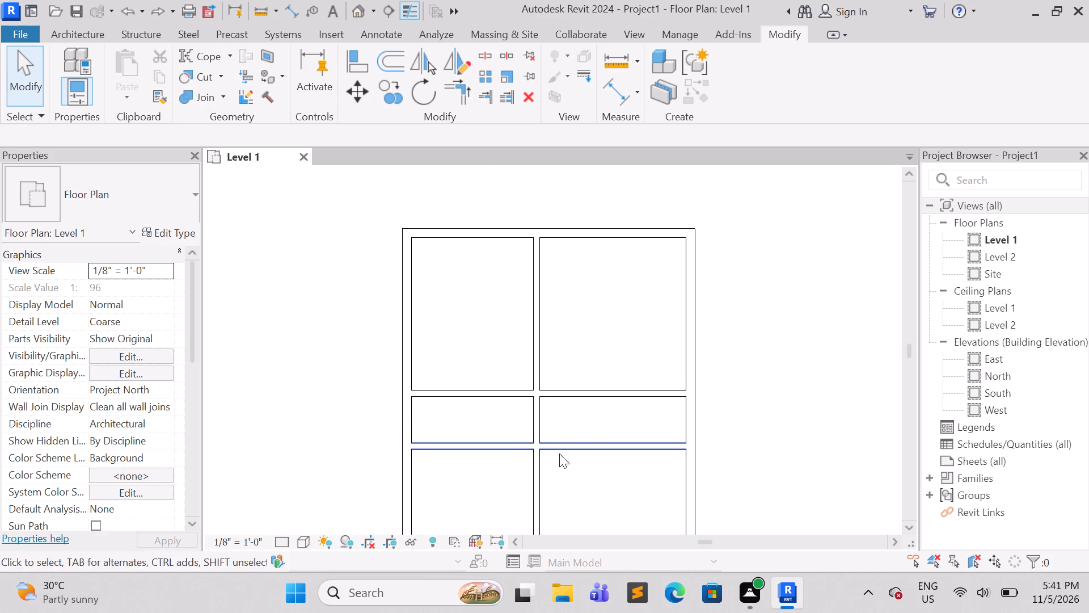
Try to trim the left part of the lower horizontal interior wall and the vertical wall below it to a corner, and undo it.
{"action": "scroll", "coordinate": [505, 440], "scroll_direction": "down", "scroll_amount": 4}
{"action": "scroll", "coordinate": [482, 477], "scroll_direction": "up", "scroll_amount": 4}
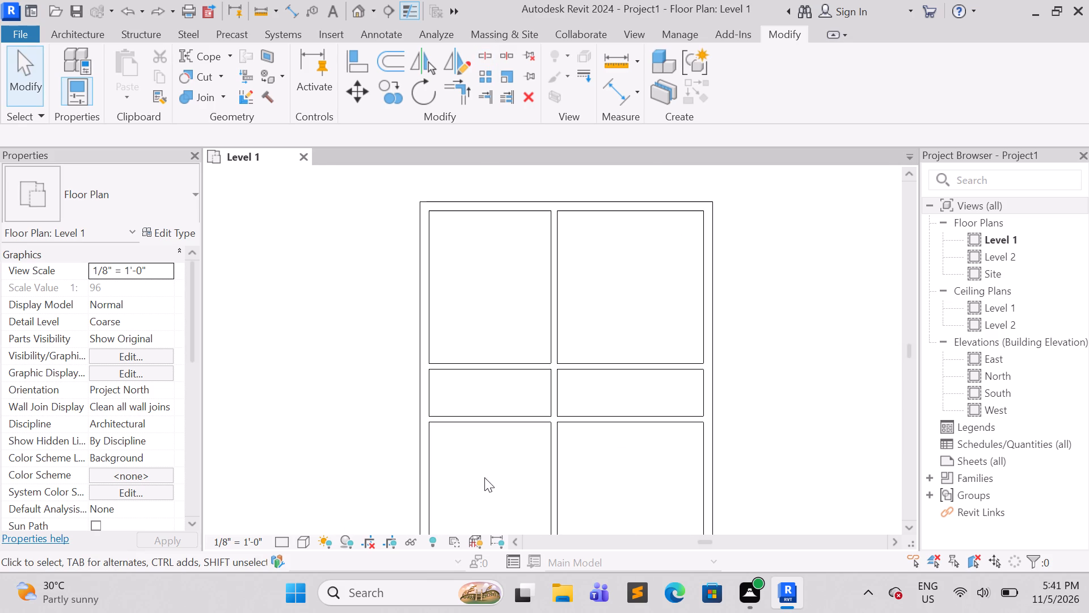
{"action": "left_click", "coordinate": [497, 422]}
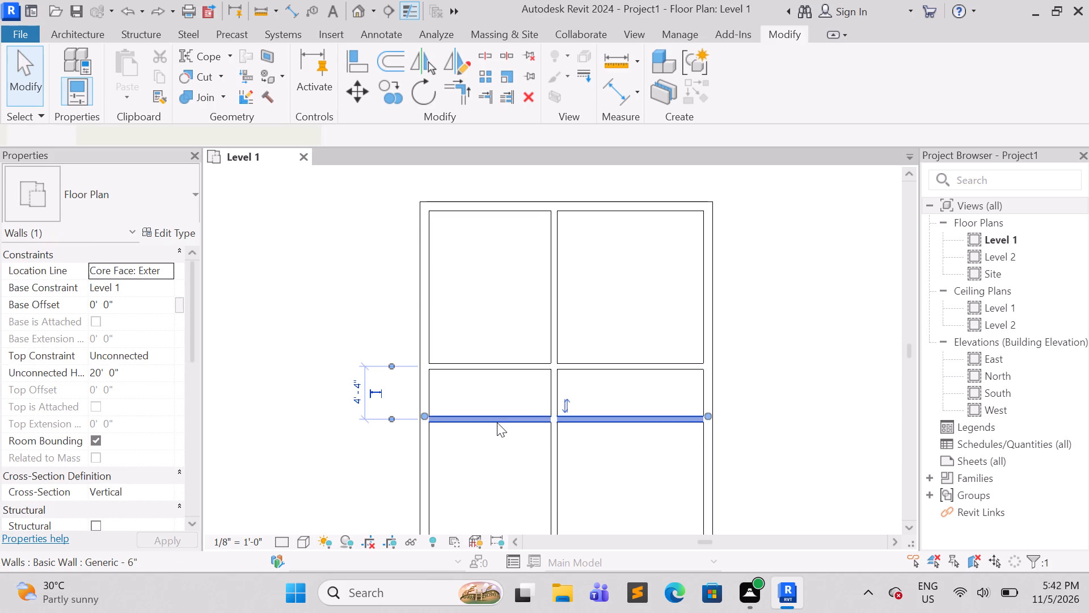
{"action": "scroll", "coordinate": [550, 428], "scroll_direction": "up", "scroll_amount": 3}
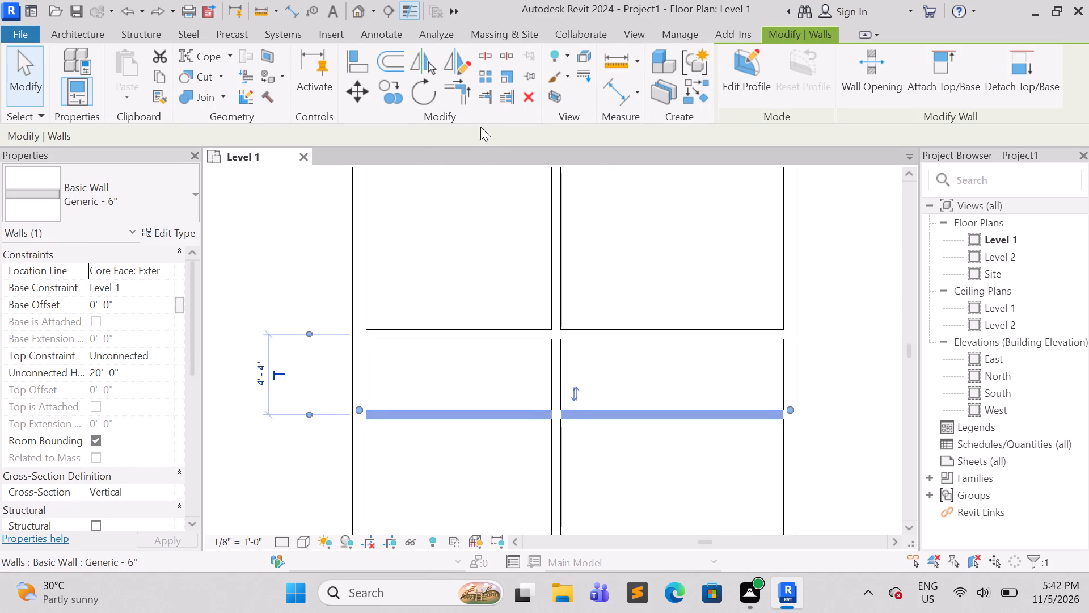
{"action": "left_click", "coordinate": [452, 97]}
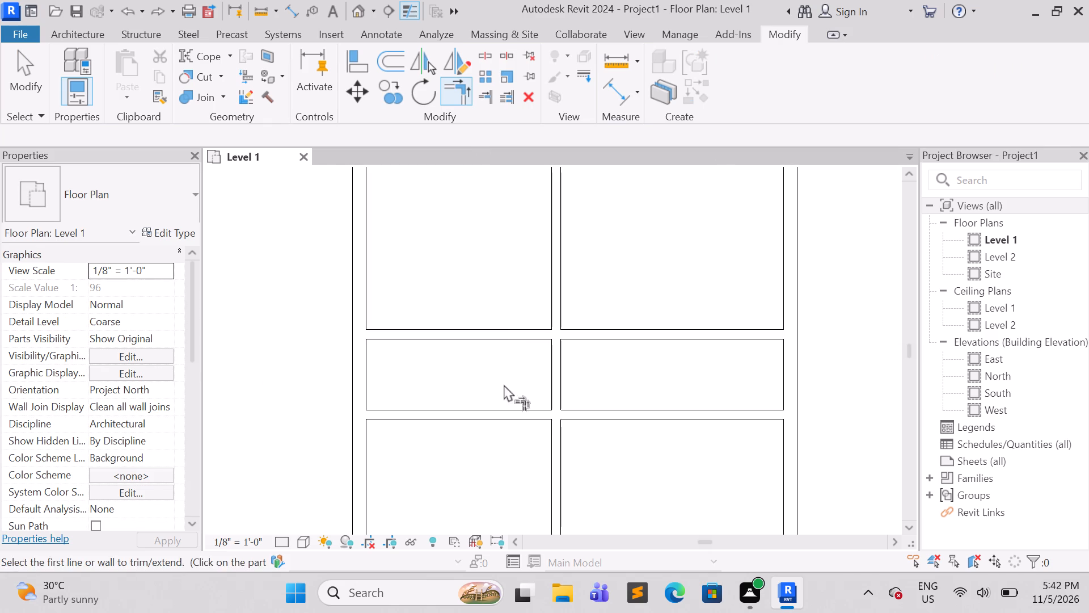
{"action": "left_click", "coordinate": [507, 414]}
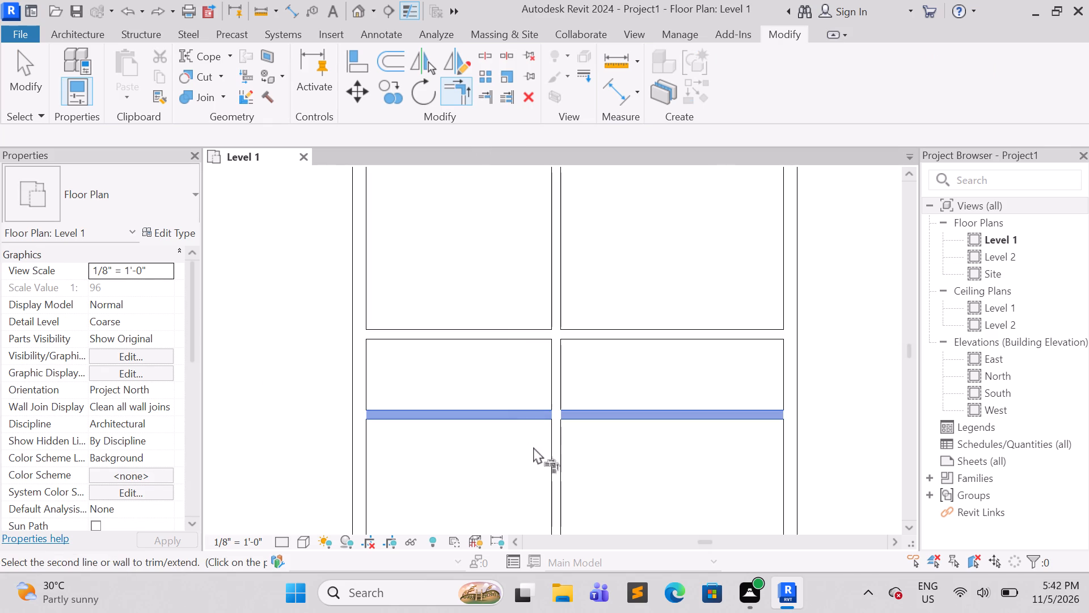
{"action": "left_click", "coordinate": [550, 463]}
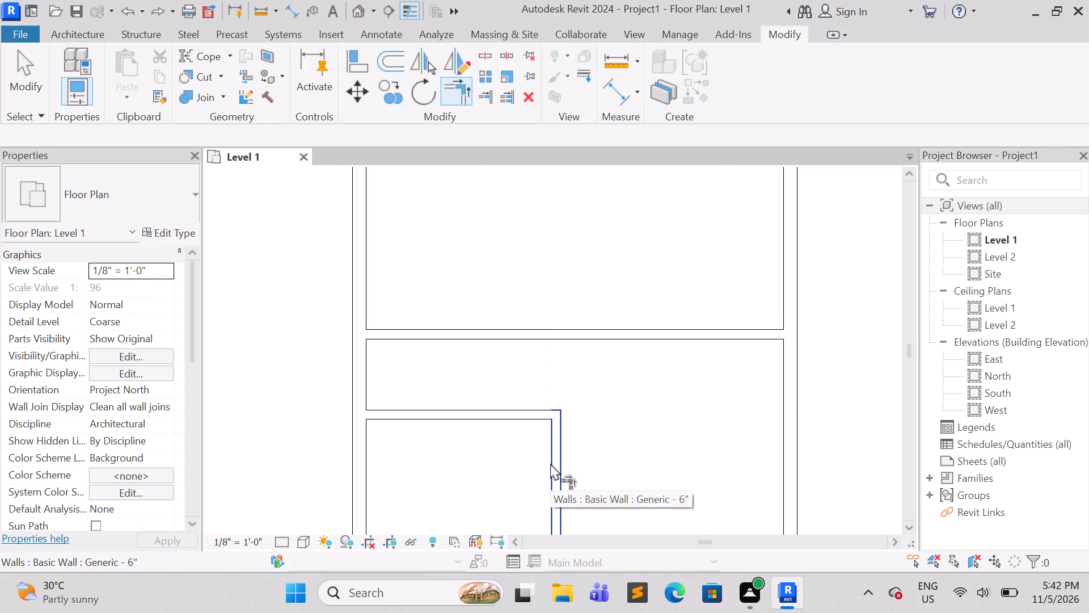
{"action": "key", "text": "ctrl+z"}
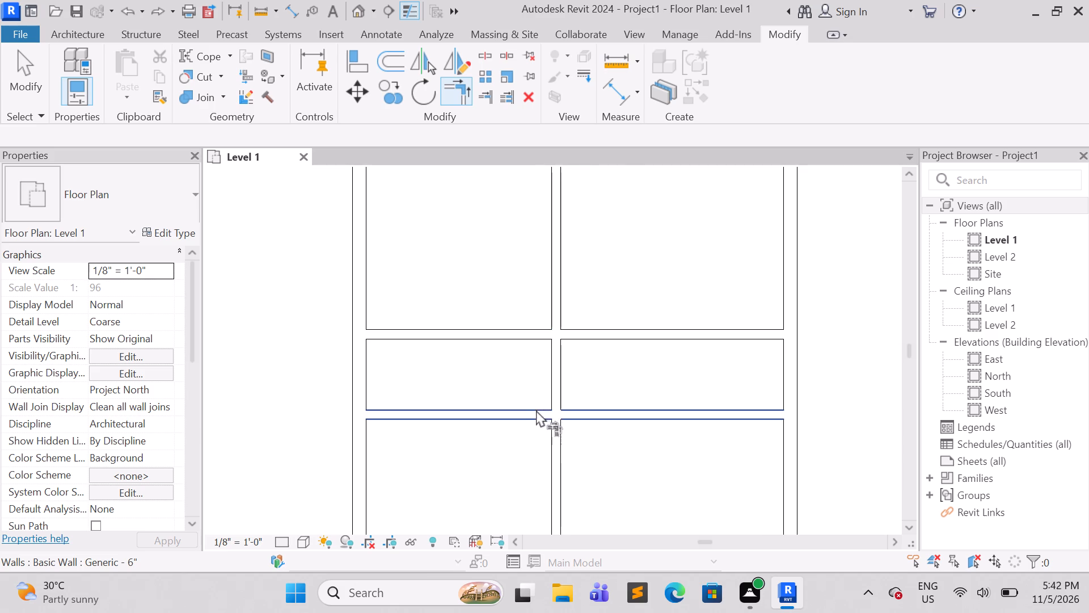
Trim the right part of the lower horizontal interior wall and the vertical interior wall above it to a corner.
{"action": "left_click", "coordinate": [578, 414]}
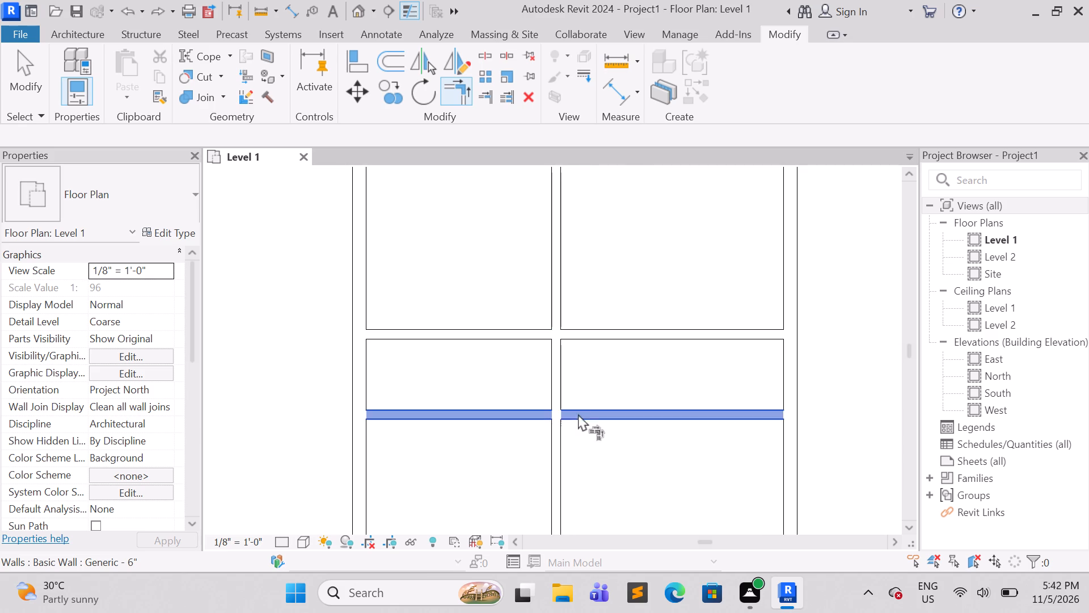
{"action": "left_click", "coordinate": [557, 373]}
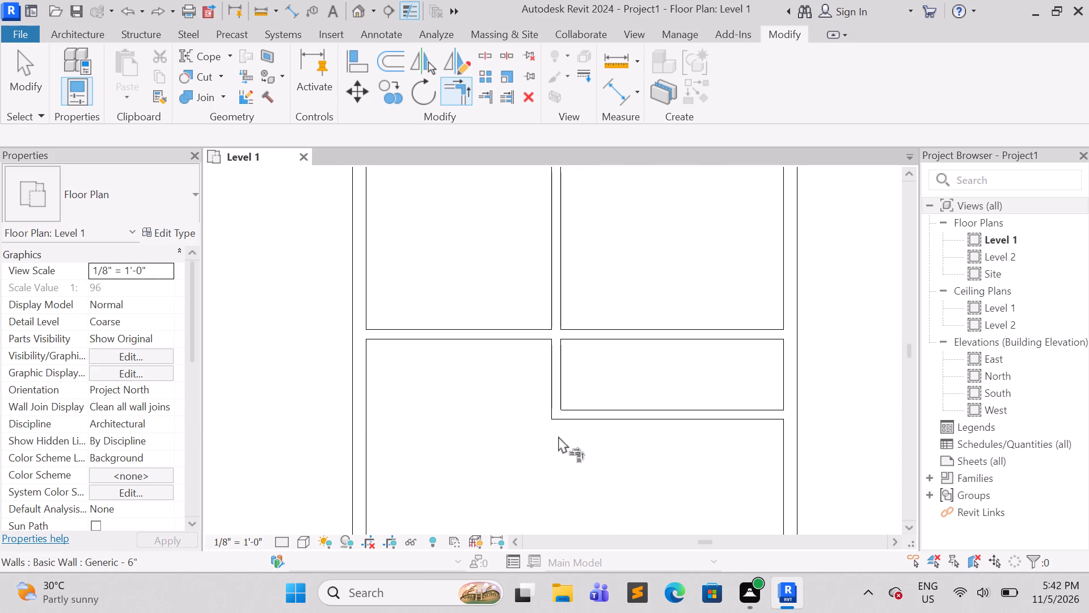
Undo the last corner trim of the lower horizontal and vertical interior walls.
{"action": "key", "text": "ctrl+z"}
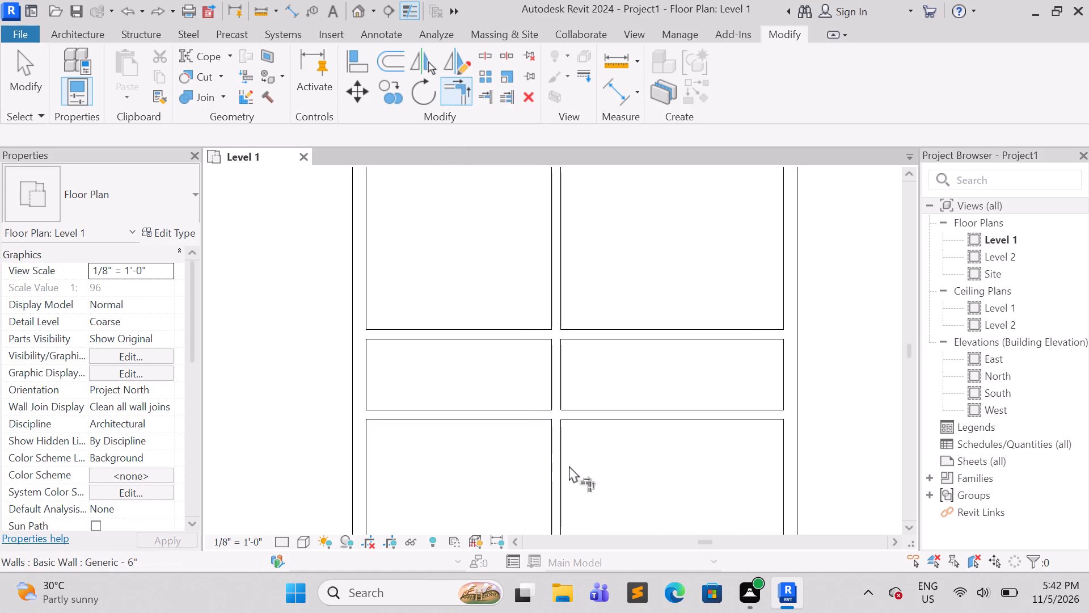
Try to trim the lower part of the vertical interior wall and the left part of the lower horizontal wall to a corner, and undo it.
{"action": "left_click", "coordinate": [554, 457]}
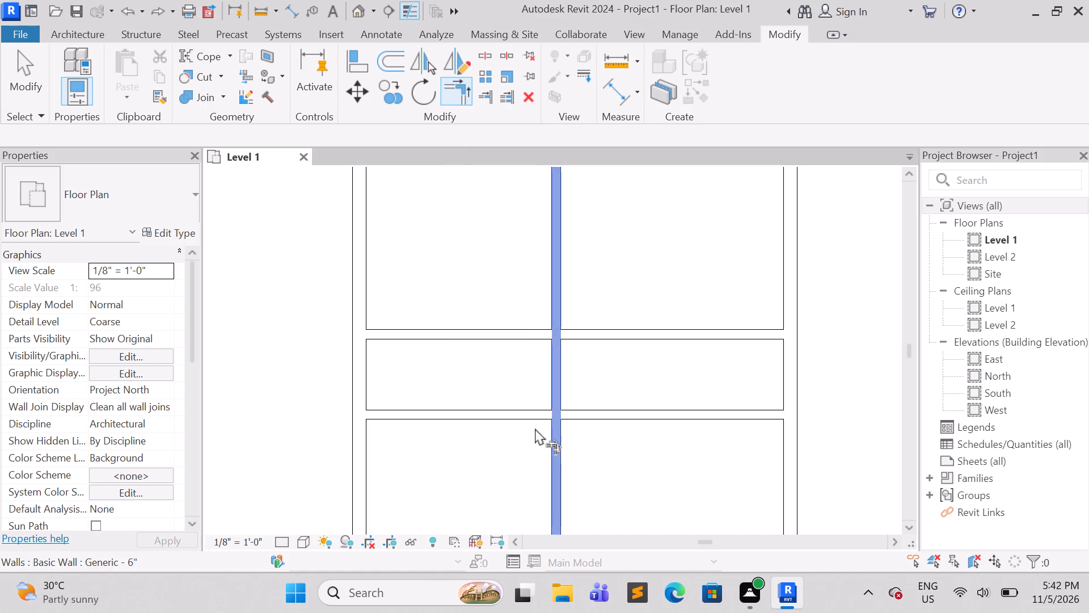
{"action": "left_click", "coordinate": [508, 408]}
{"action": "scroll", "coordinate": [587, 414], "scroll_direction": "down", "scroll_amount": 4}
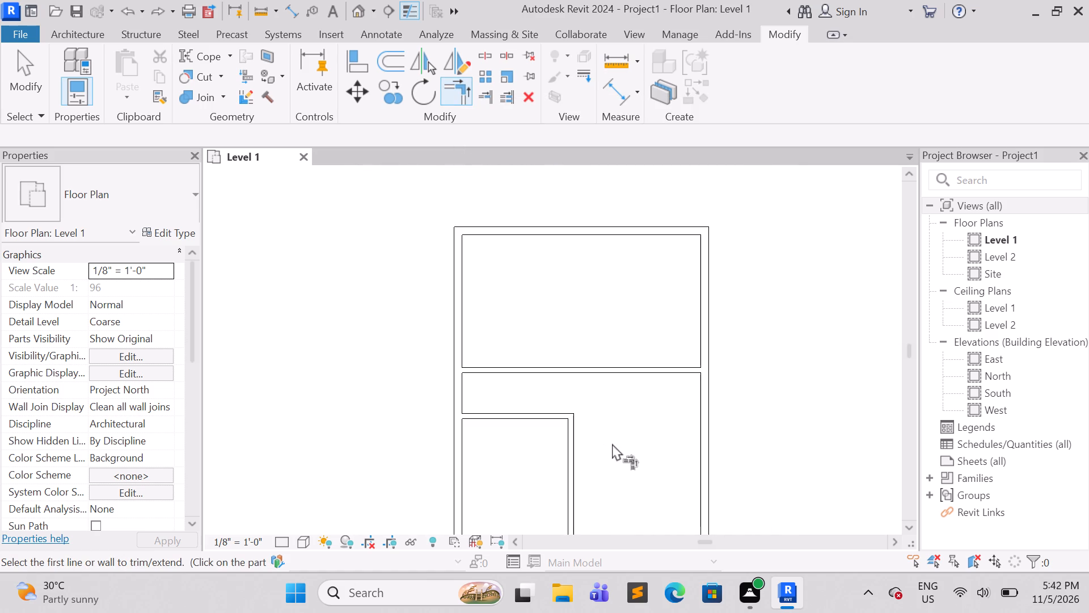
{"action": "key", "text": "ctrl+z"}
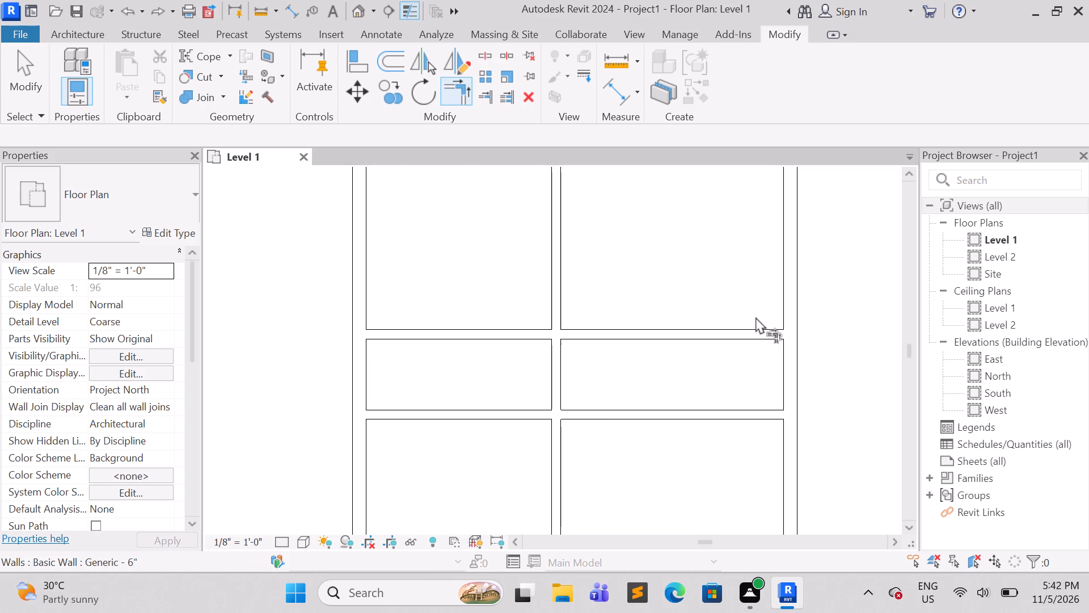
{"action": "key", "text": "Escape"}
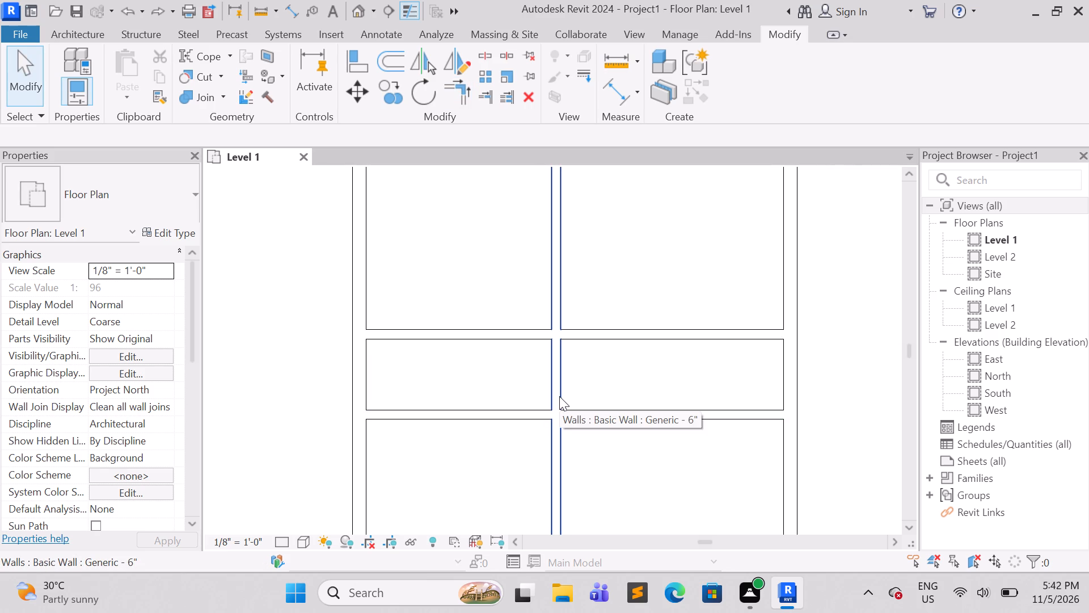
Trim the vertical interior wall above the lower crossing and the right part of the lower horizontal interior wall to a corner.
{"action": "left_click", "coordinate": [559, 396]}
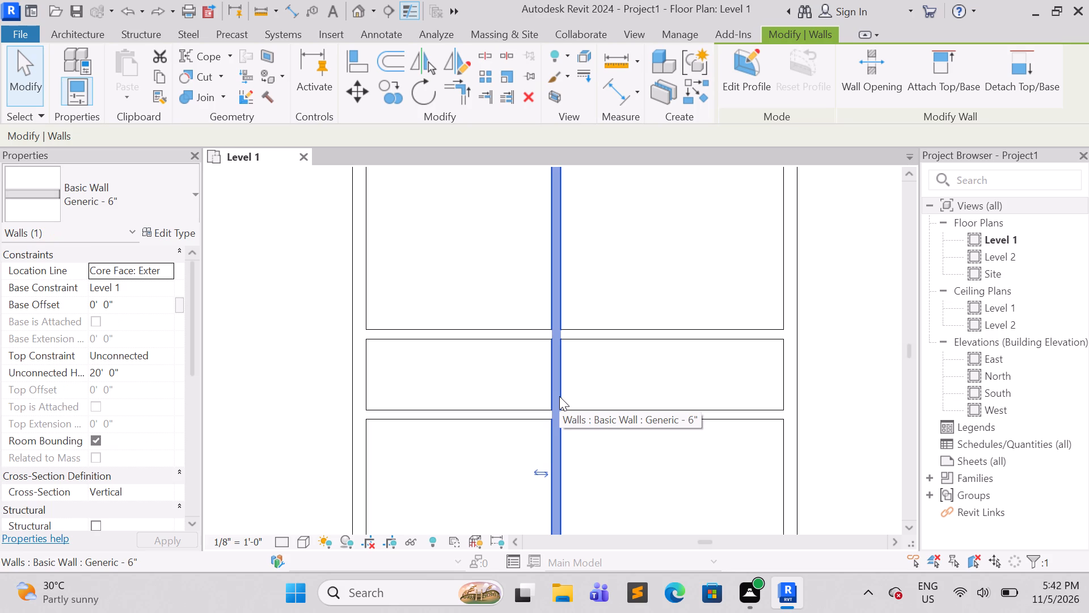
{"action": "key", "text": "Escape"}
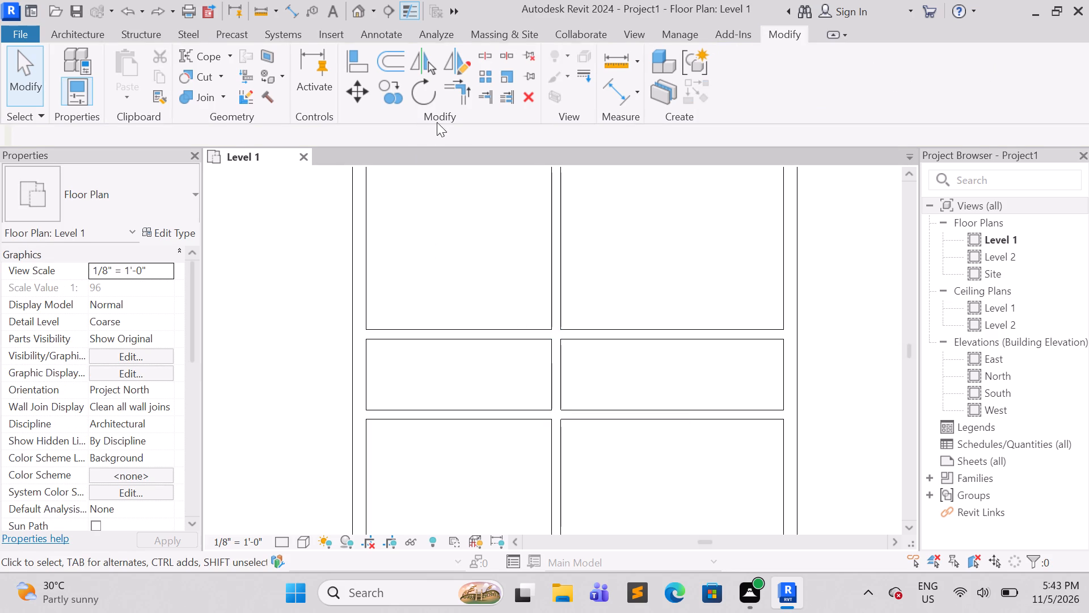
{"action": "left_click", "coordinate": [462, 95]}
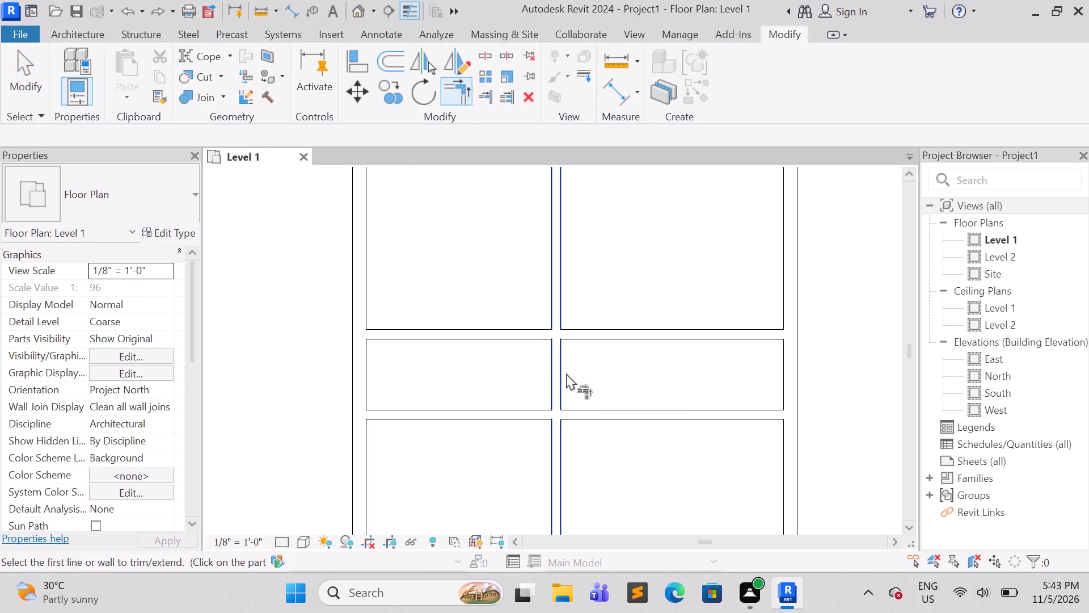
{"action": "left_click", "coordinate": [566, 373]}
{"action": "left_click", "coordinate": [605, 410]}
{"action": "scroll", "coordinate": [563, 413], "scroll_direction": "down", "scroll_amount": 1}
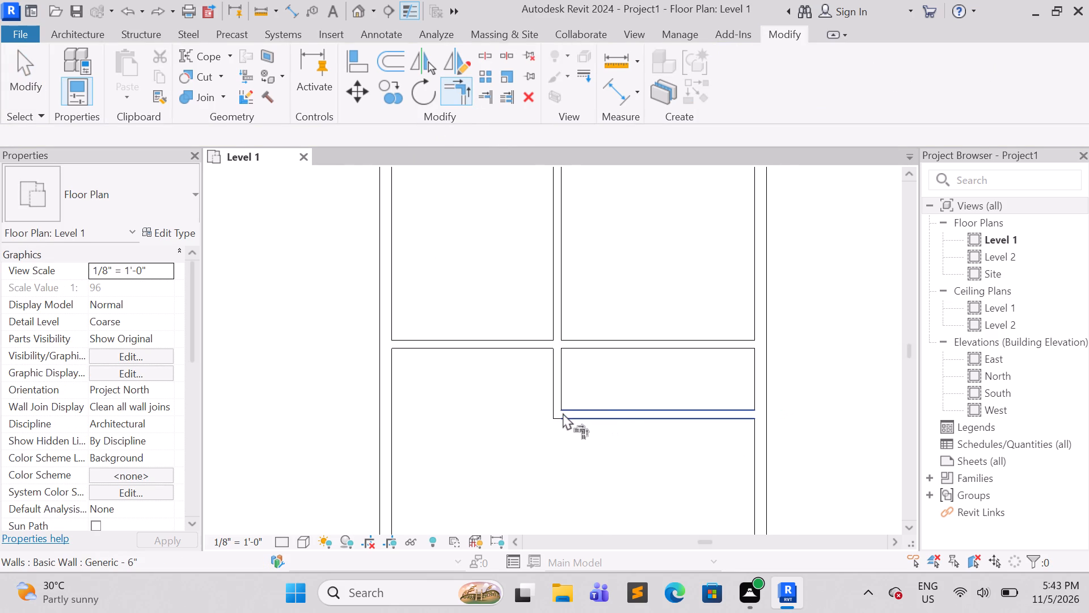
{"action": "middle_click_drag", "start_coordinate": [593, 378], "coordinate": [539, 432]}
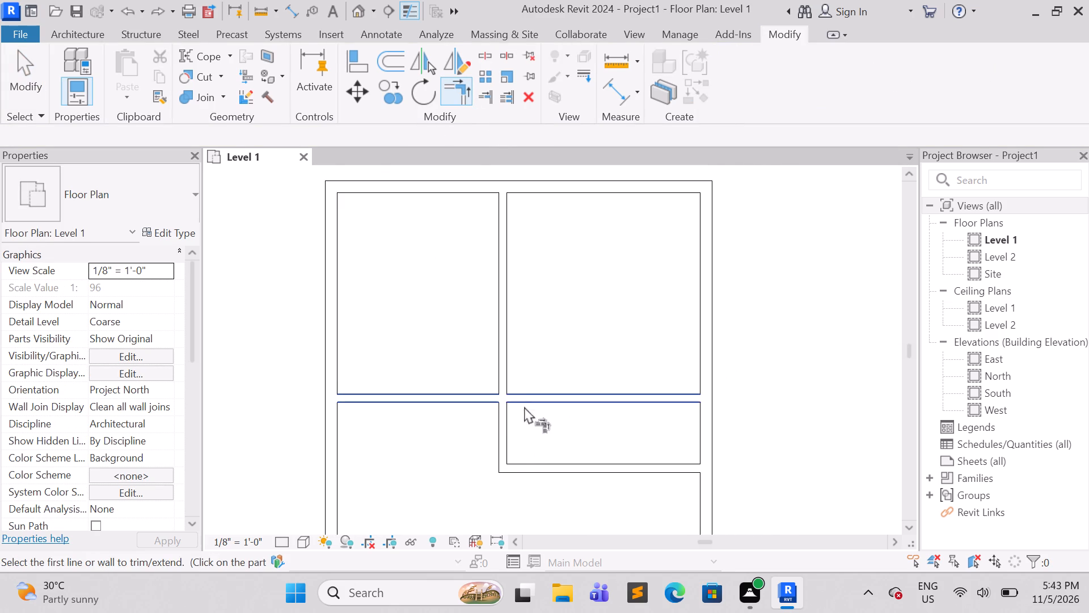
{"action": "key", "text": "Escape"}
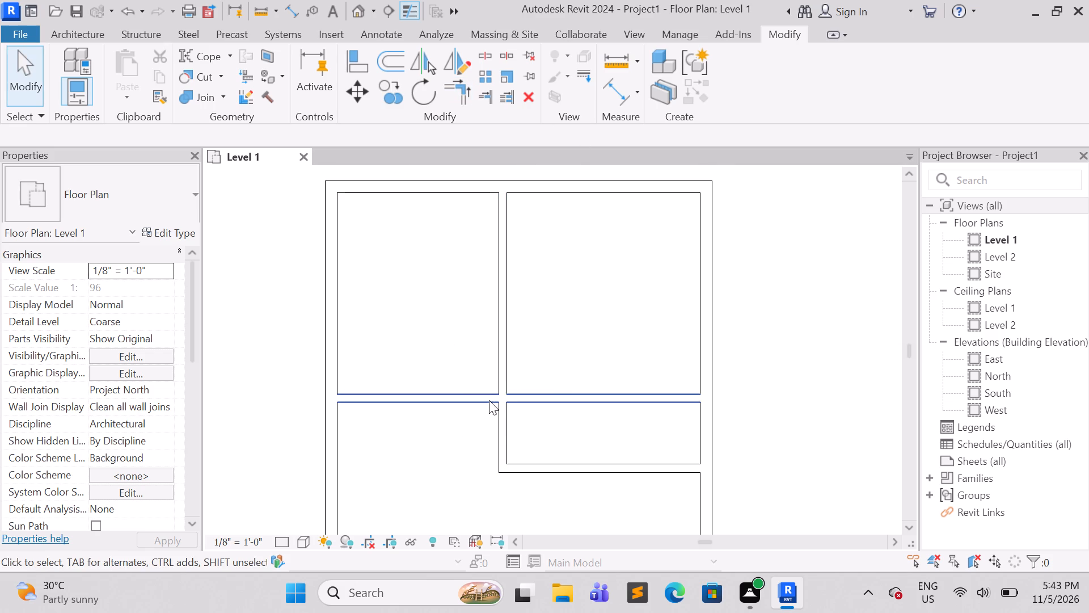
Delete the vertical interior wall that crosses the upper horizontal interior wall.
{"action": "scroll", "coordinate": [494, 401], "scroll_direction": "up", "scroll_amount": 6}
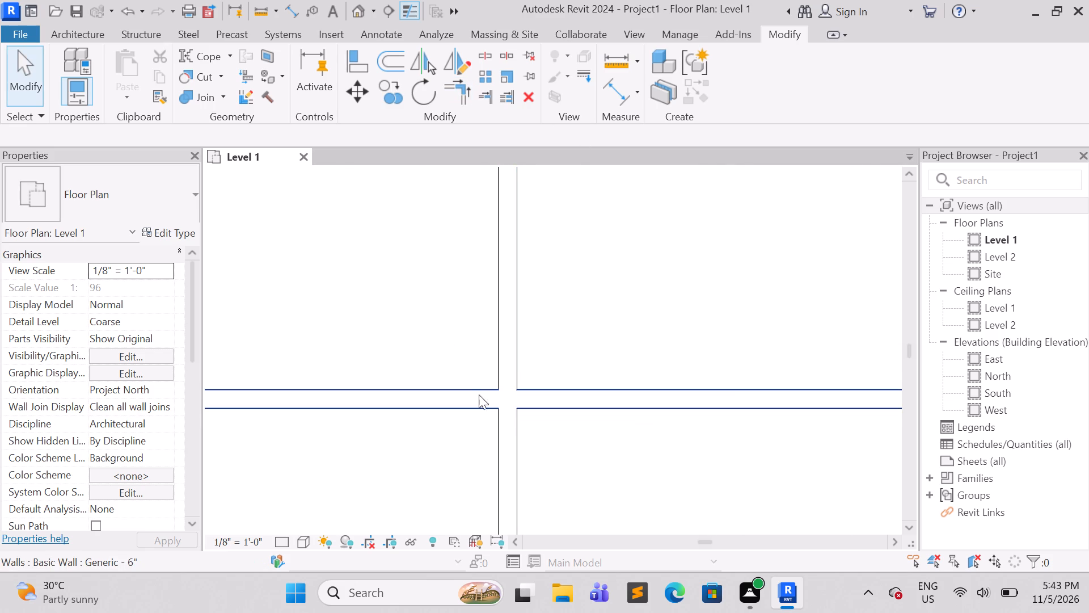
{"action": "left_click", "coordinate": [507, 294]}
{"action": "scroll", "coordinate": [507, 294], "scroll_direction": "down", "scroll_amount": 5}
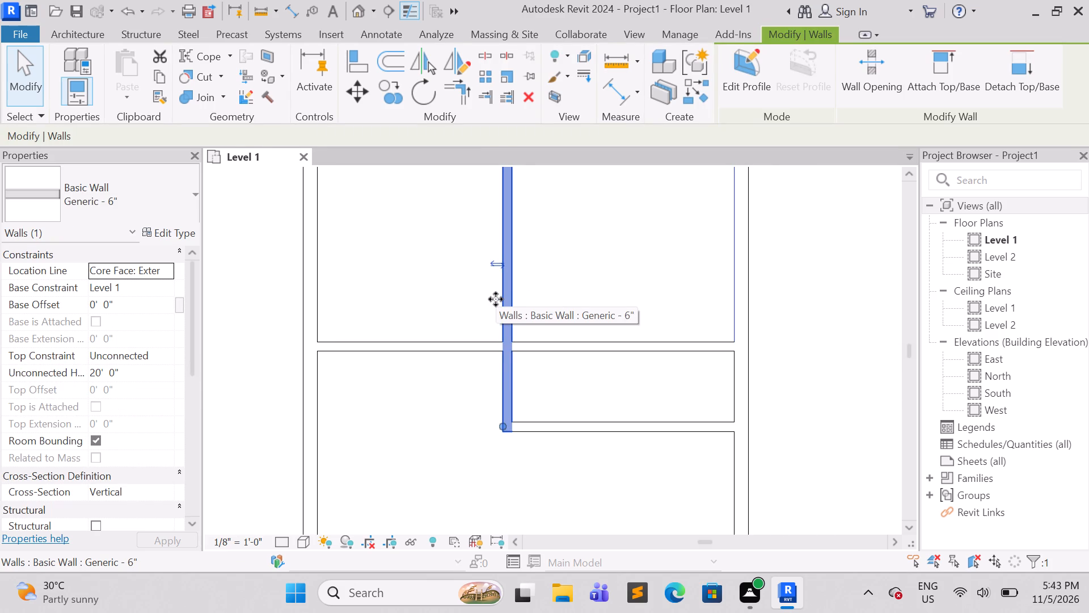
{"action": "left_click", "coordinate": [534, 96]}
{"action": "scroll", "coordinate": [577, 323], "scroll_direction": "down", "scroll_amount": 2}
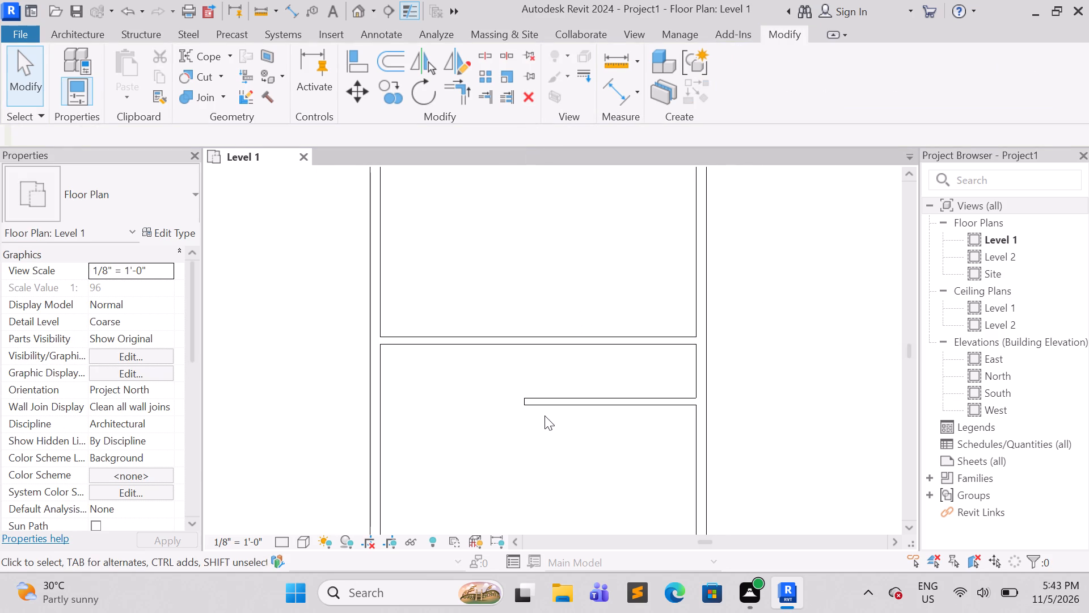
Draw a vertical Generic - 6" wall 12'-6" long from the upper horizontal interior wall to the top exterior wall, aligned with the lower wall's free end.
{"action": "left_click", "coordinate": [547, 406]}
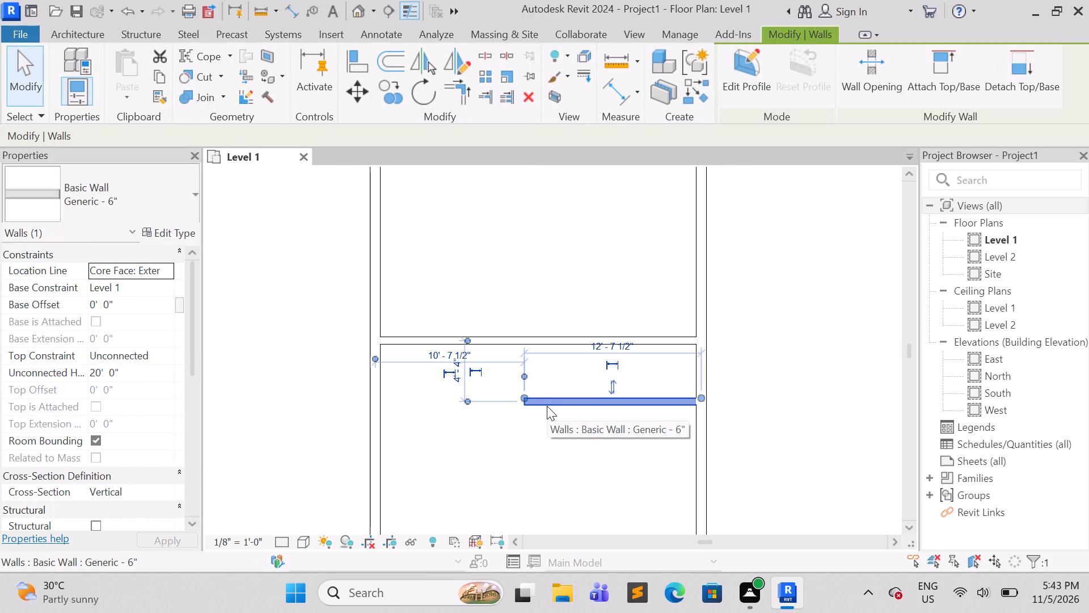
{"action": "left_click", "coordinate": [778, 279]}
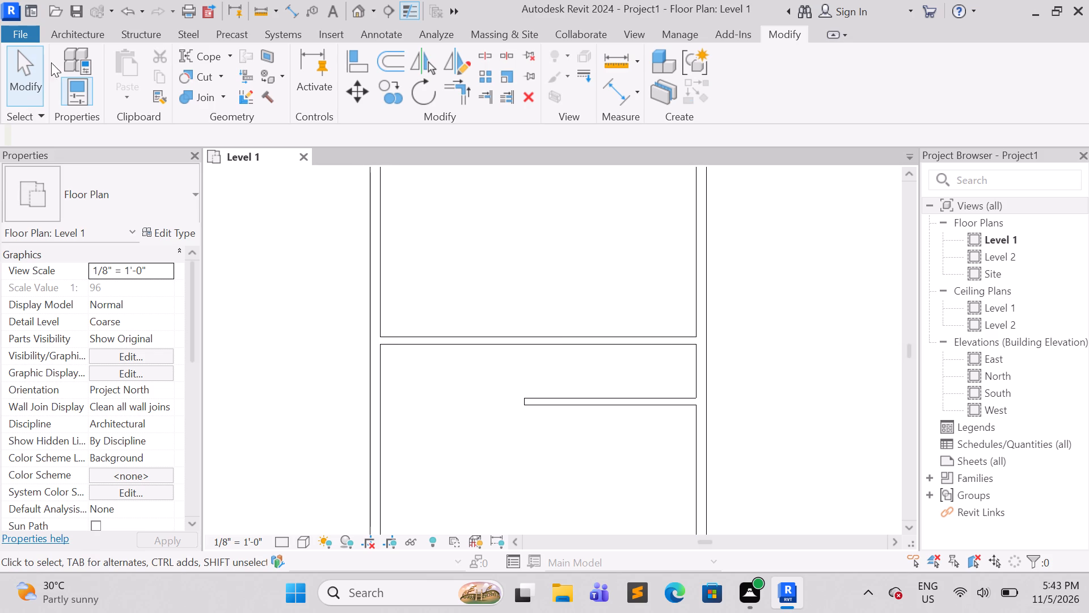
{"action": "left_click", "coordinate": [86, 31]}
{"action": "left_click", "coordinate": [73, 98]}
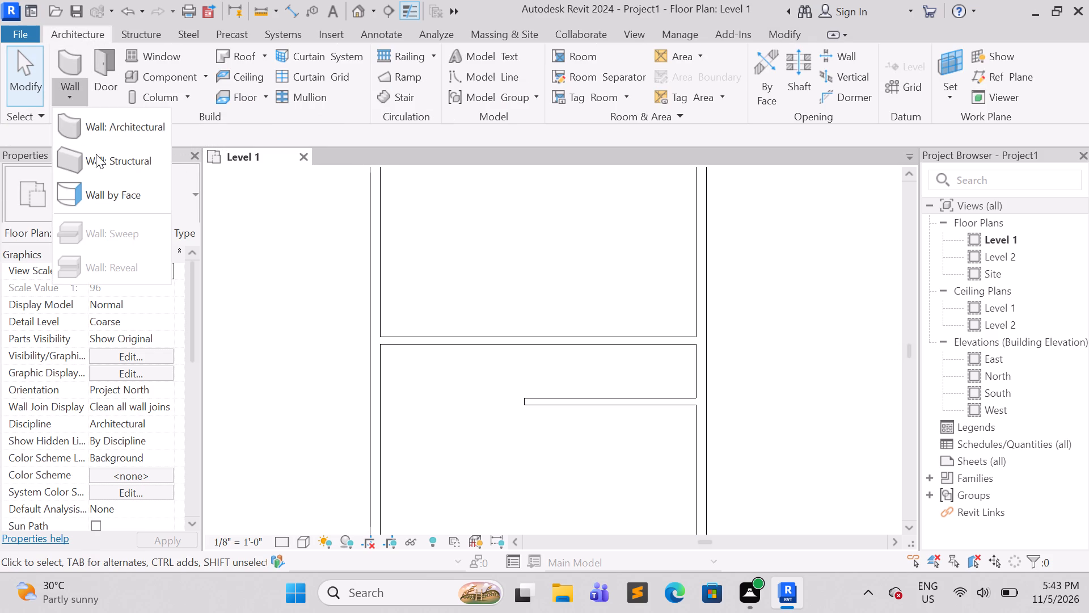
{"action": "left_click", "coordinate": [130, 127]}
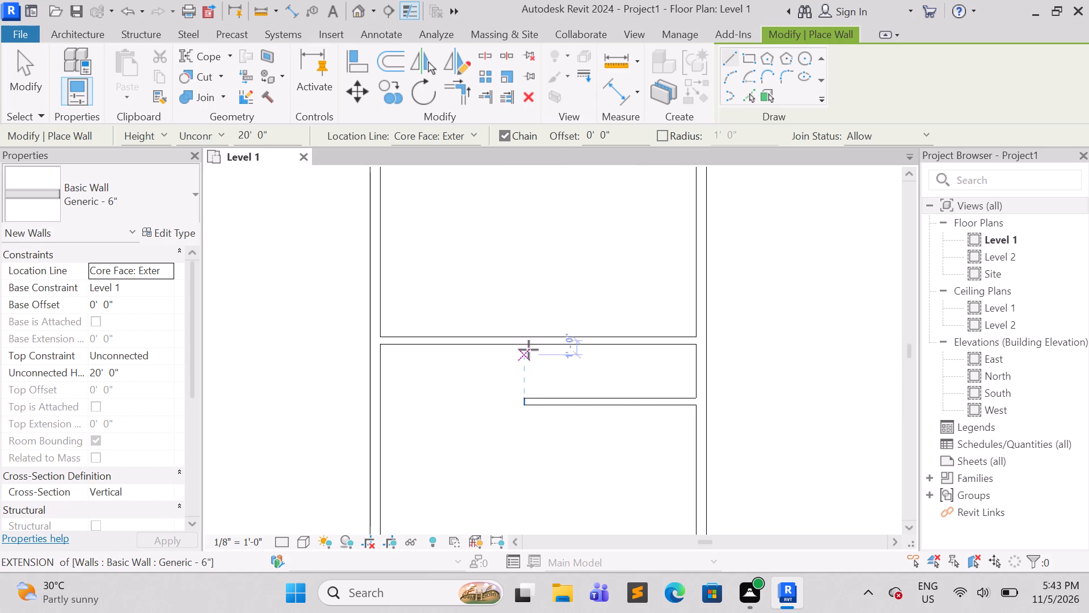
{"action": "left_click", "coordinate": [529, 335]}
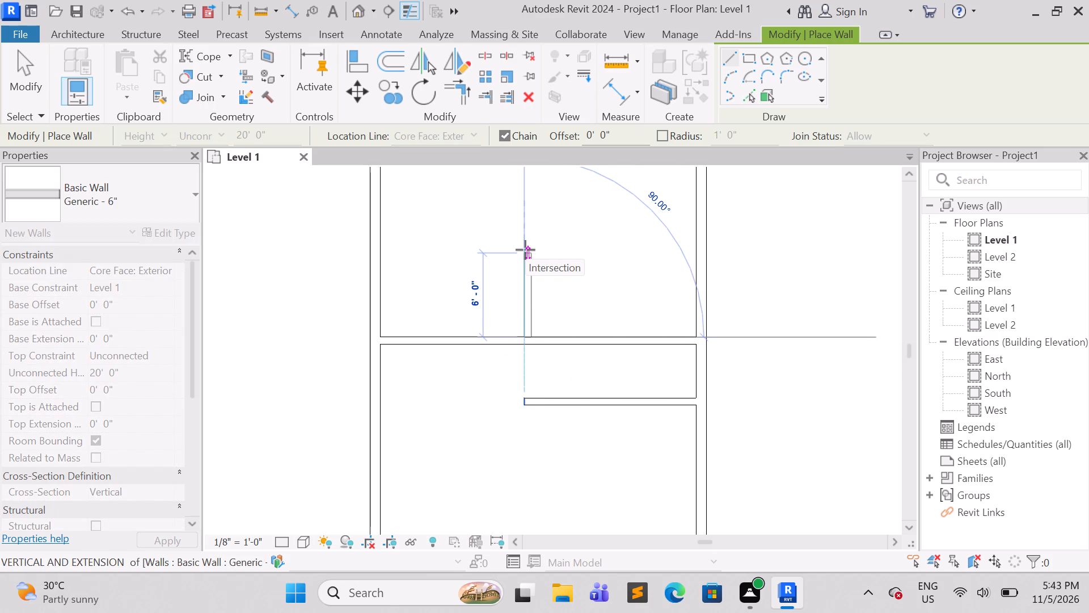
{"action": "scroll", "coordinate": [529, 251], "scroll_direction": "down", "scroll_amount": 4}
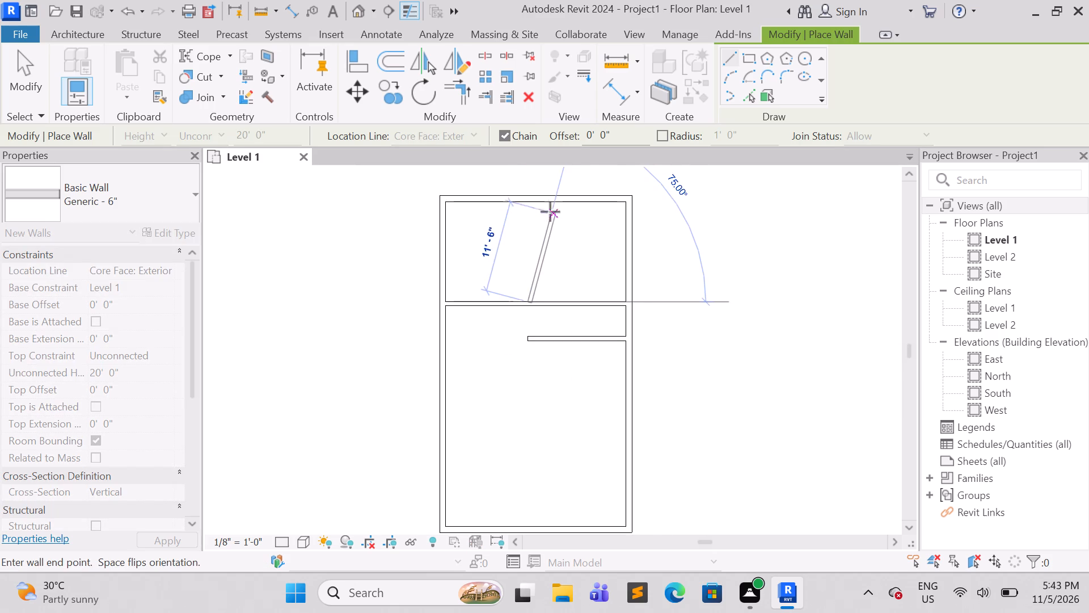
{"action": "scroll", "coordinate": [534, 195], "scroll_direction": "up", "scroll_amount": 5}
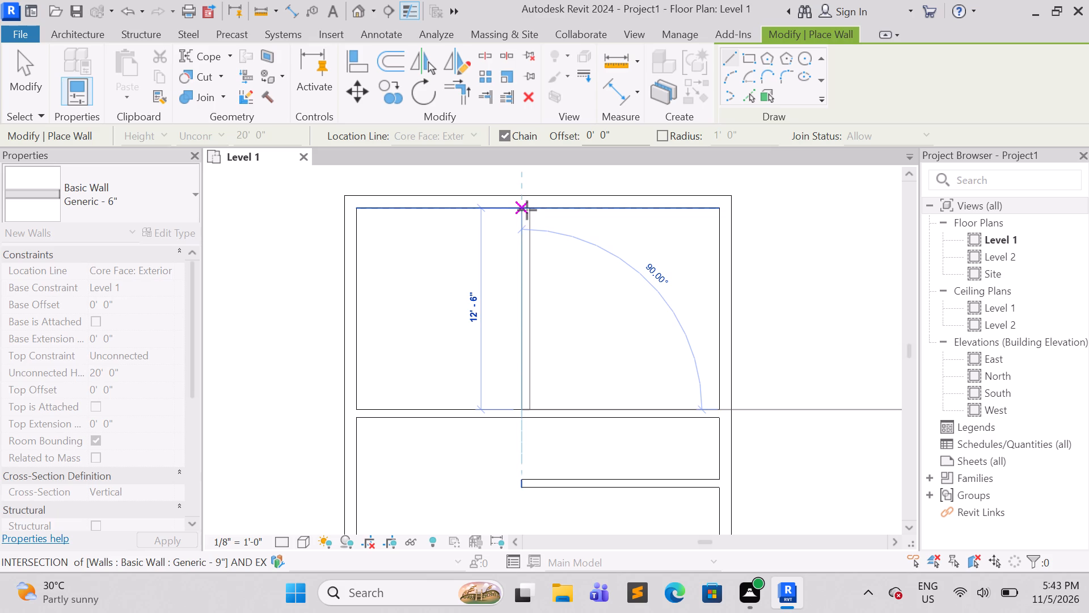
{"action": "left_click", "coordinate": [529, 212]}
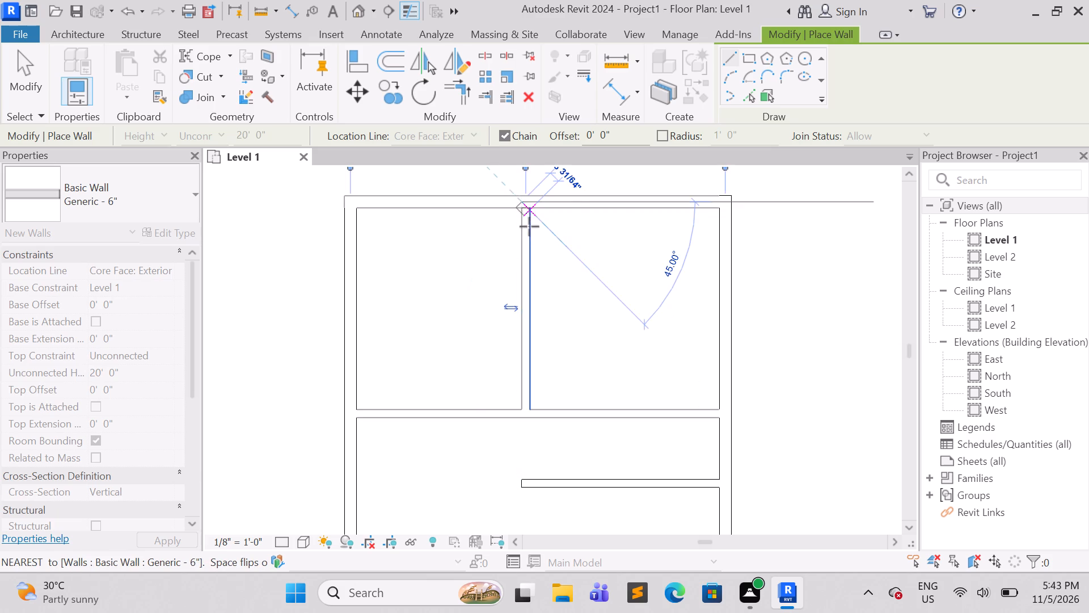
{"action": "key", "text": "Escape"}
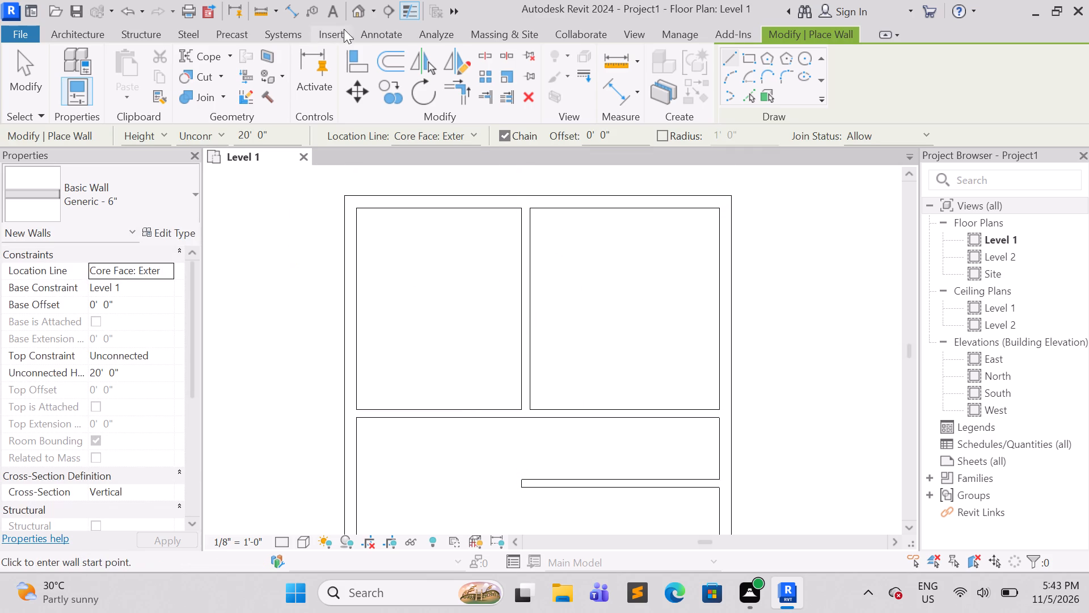
Measure the upper-left room's clear width with an aligned dimension between the inner faces of the left exterior wall and the new vertical wall.
{"action": "left_click", "coordinate": [375, 27]}
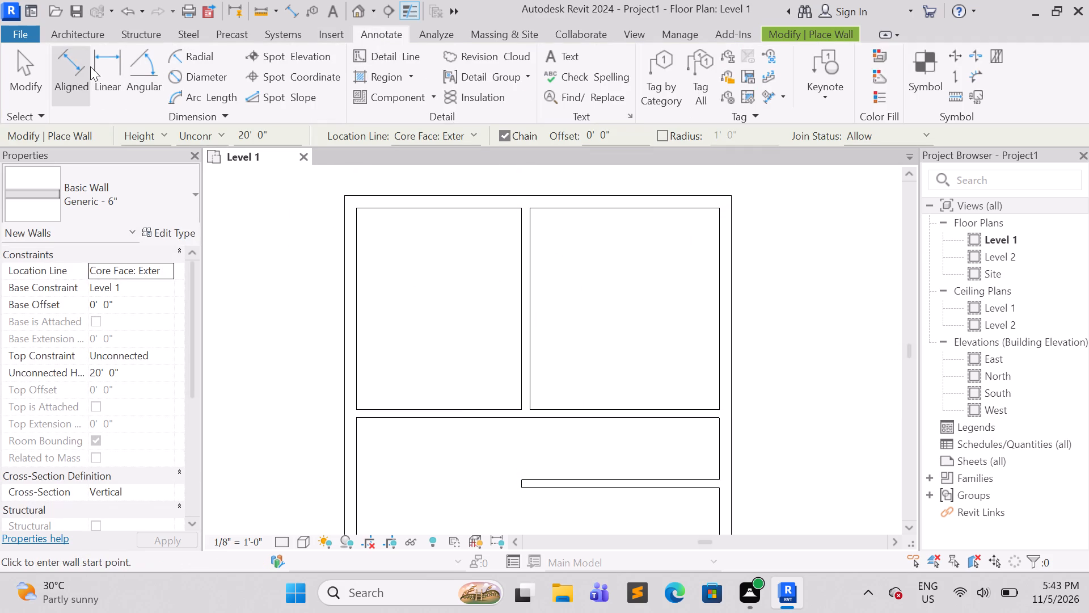
{"action": "left_click", "coordinate": [90, 66]}
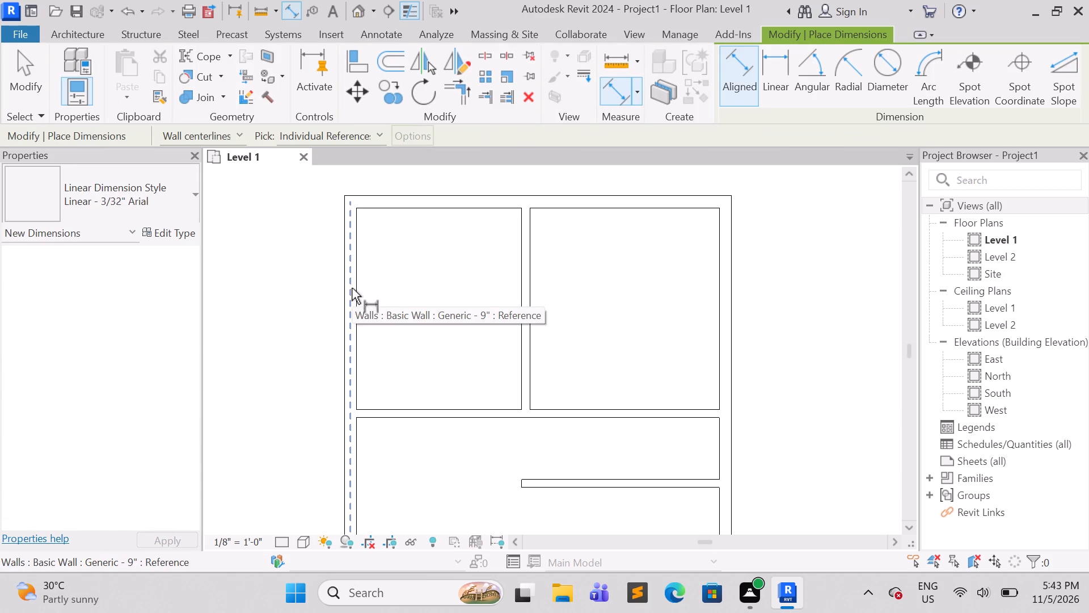
{"action": "key", "text": "Escape"}
{"action": "left_click", "coordinate": [354, 295]}
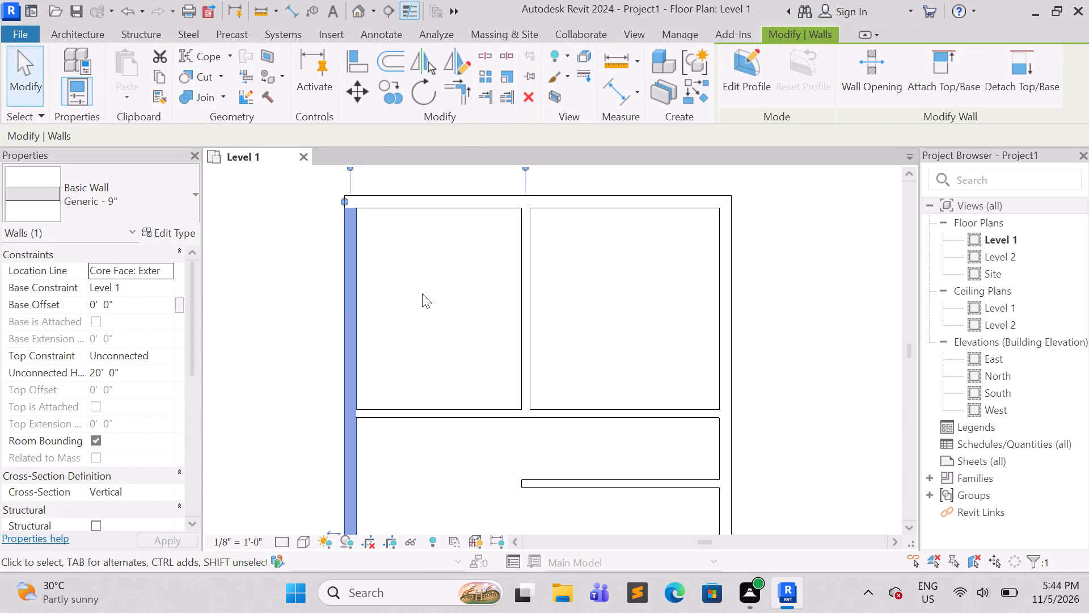
{"action": "key", "text": "Escape"}
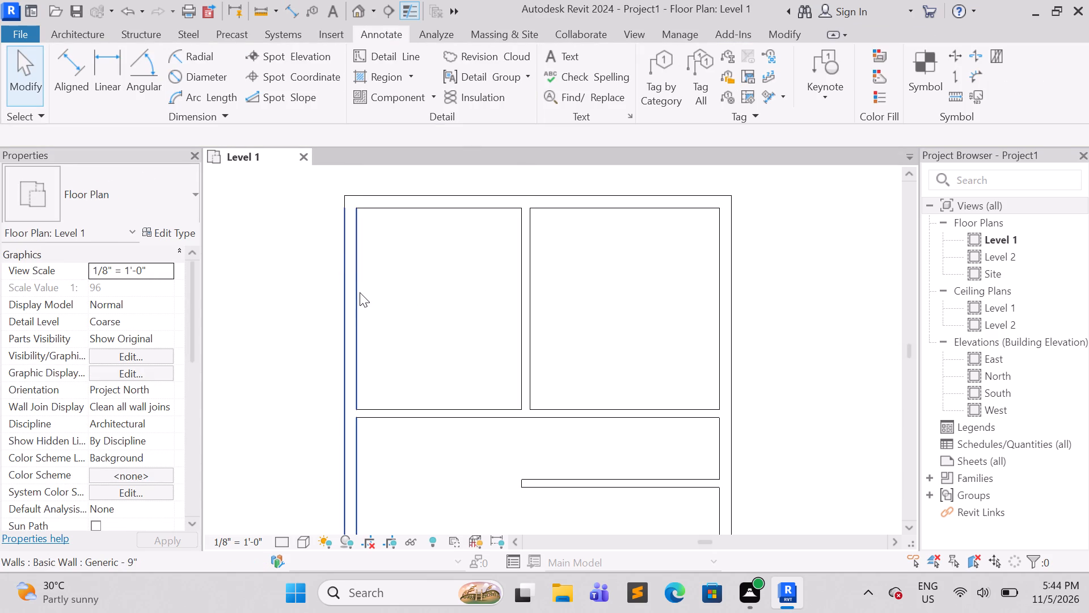
{"action": "left_click", "coordinate": [62, 64]}
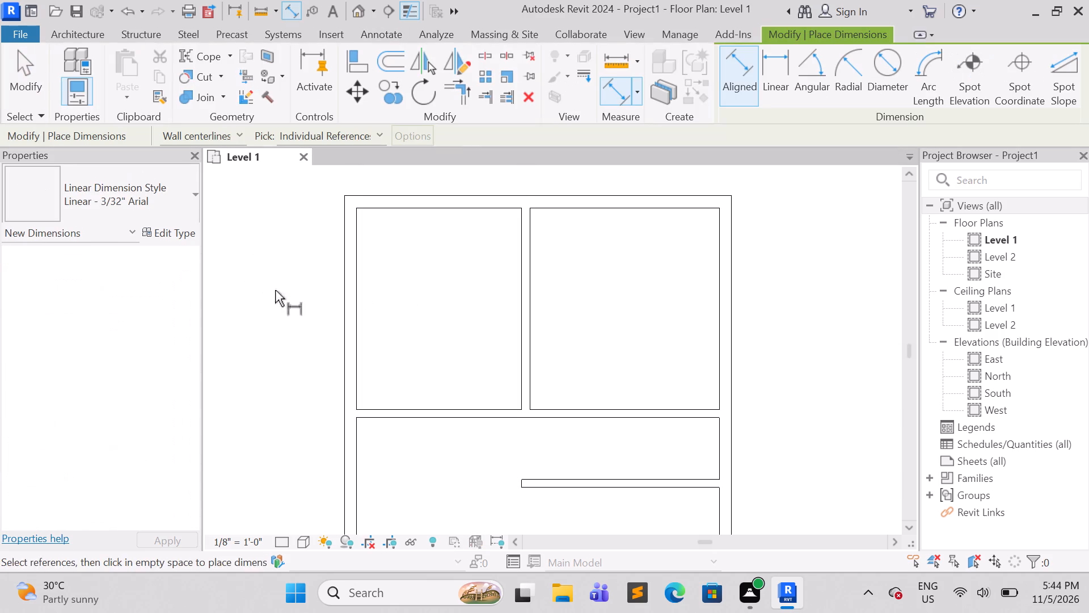
{"action": "key", "text": "Tab"}
{"action": "left_click", "coordinate": [356, 289]}
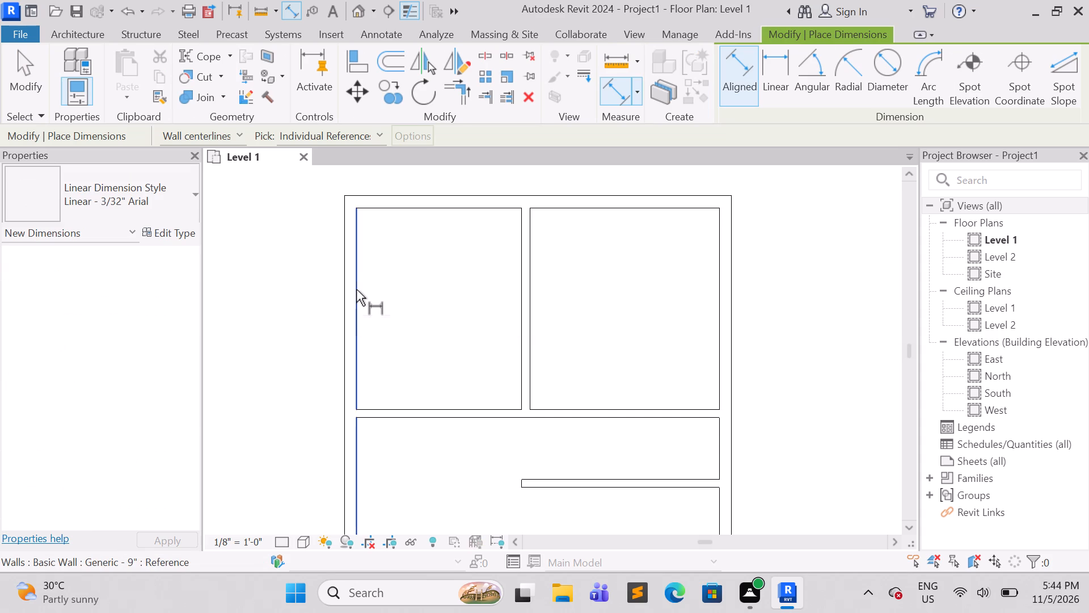
{"action": "key", "text": "Tab"}
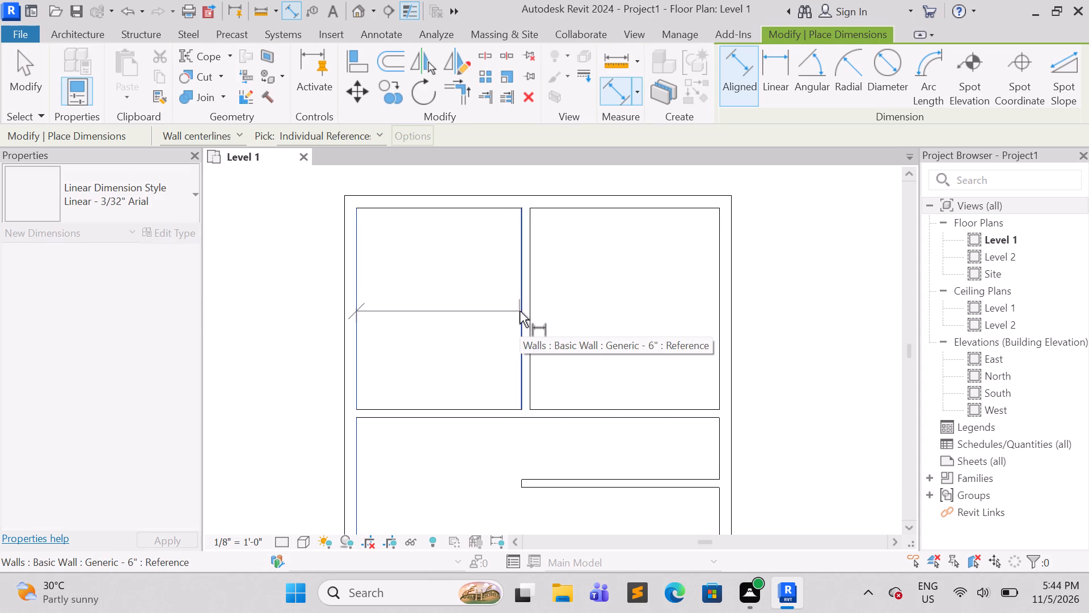
{"action": "left_click", "coordinate": [520, 311]}
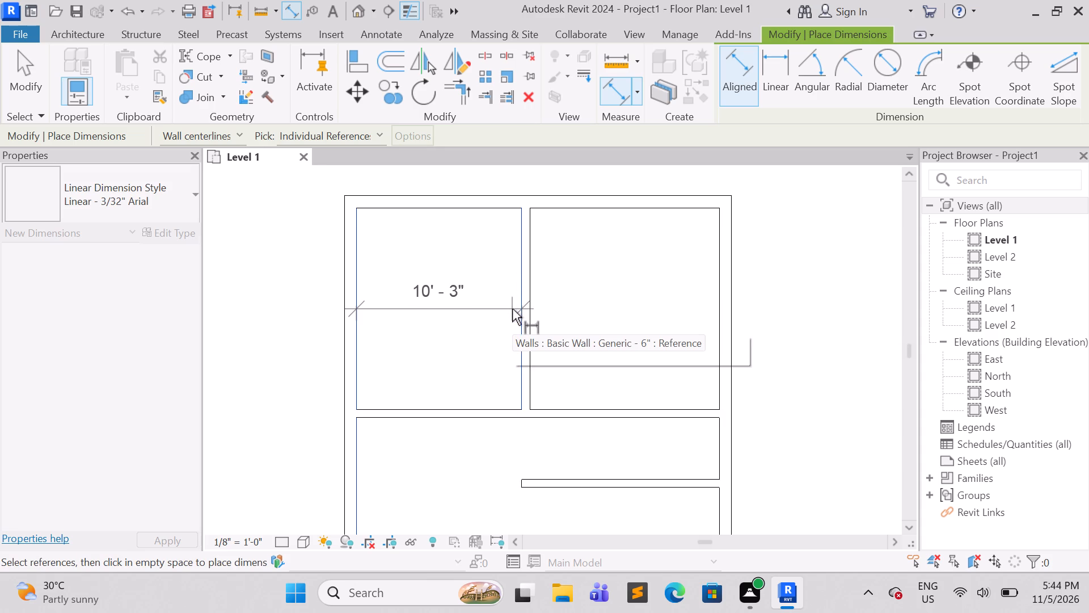
{"action": "key", "text": "Escape"}
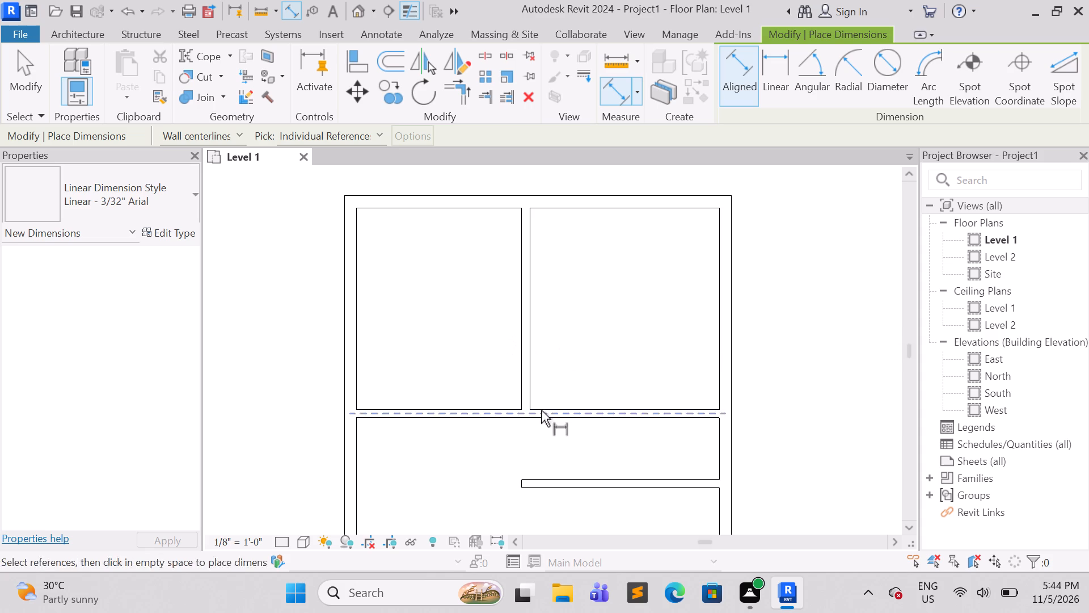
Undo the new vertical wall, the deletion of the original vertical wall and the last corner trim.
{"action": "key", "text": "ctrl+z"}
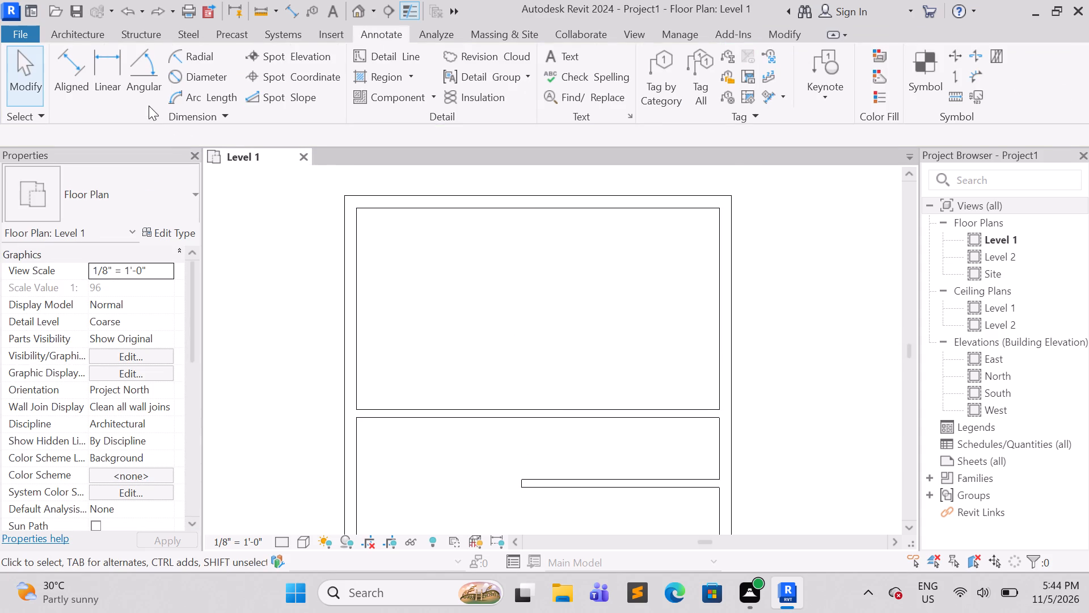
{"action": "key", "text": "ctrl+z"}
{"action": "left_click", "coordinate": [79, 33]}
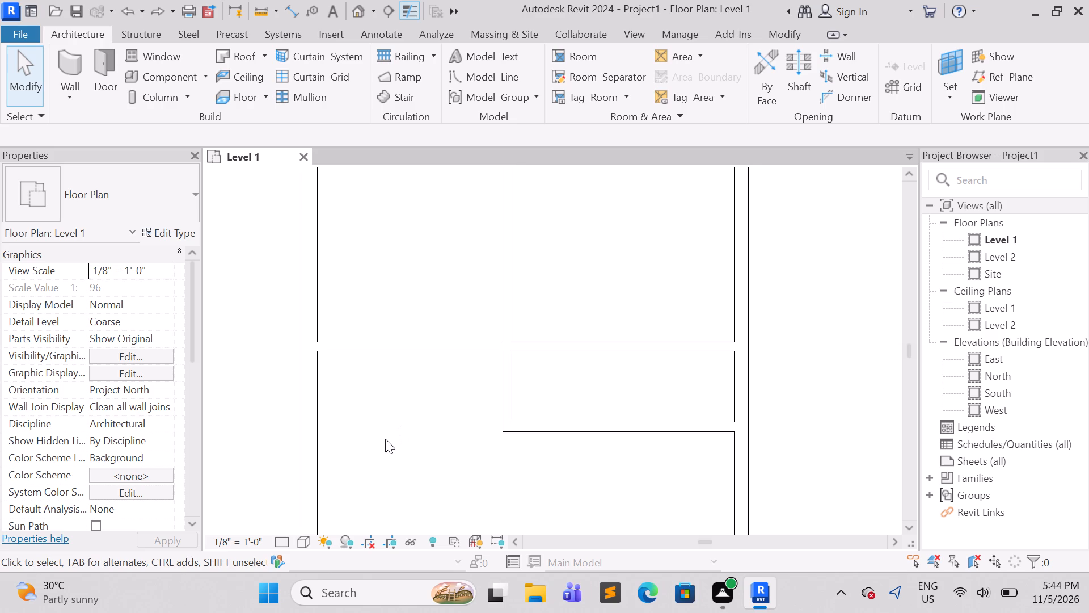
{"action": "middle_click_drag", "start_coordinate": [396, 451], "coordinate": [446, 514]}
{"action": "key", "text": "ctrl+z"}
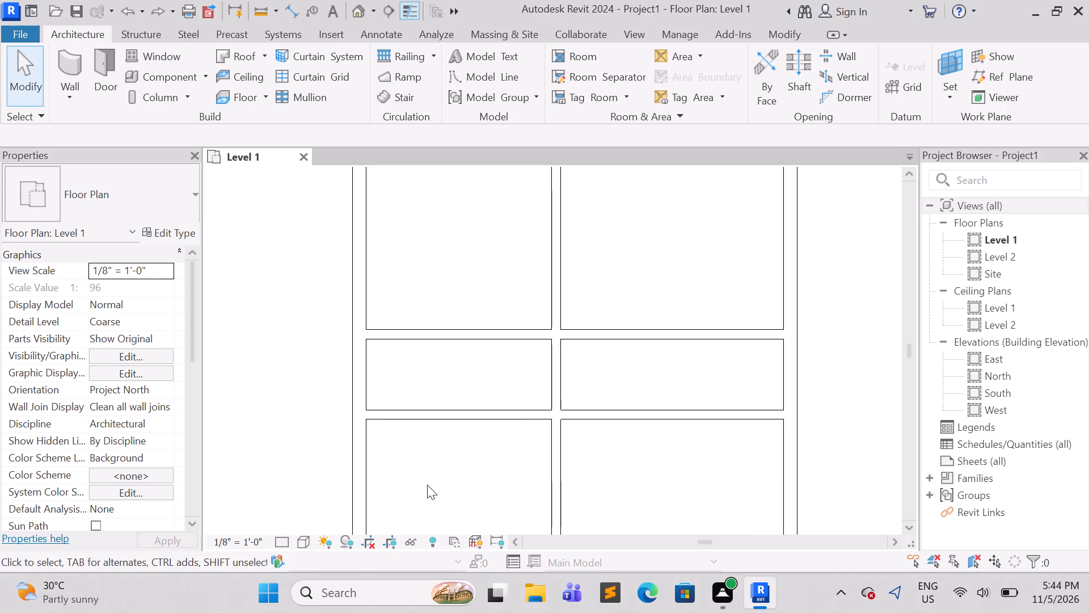
Draw a vertical Generic - 6" wall about 4'-4" long between the two horizontal interior walls, about 6'-0" right of the central vertical wall.
{"action": "middle_click_drag", "start_coordinate": [446, 473], "coordinate": [459, 543]}
{"action": "scroll", "coordinate": [491, 467], "scroll_direction": "down", "scroll_amount": 2}
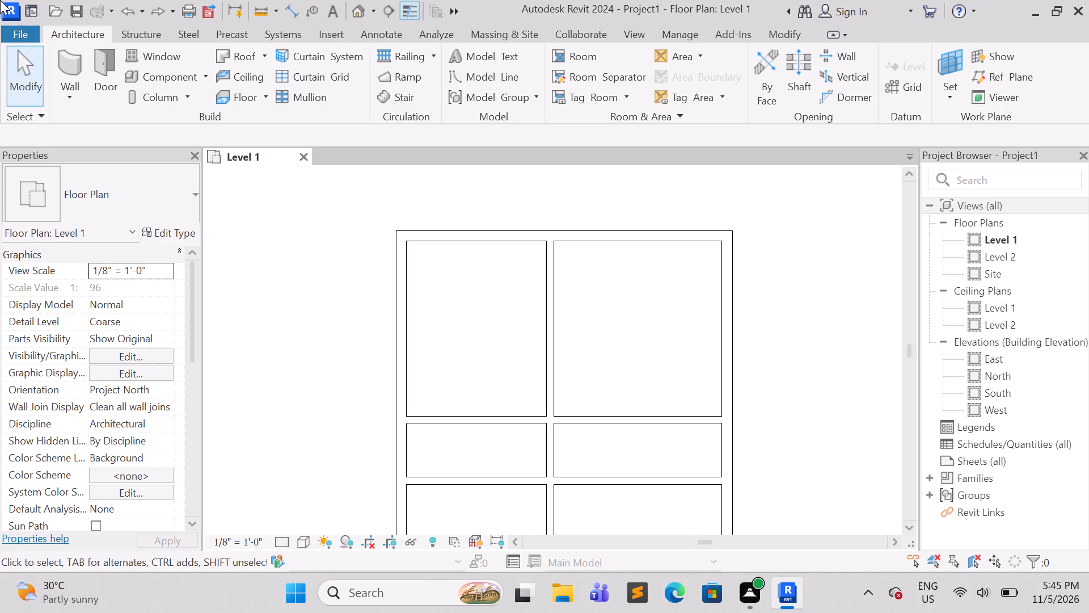
{"action": "scroll", "coordinate": [603, 364], "scroll_direction": "up", "scroll_amount": 3}
{"action": "scroll", "coordinate": [603, 364], "scroll_direction": "down", "scroll_amount": 2}
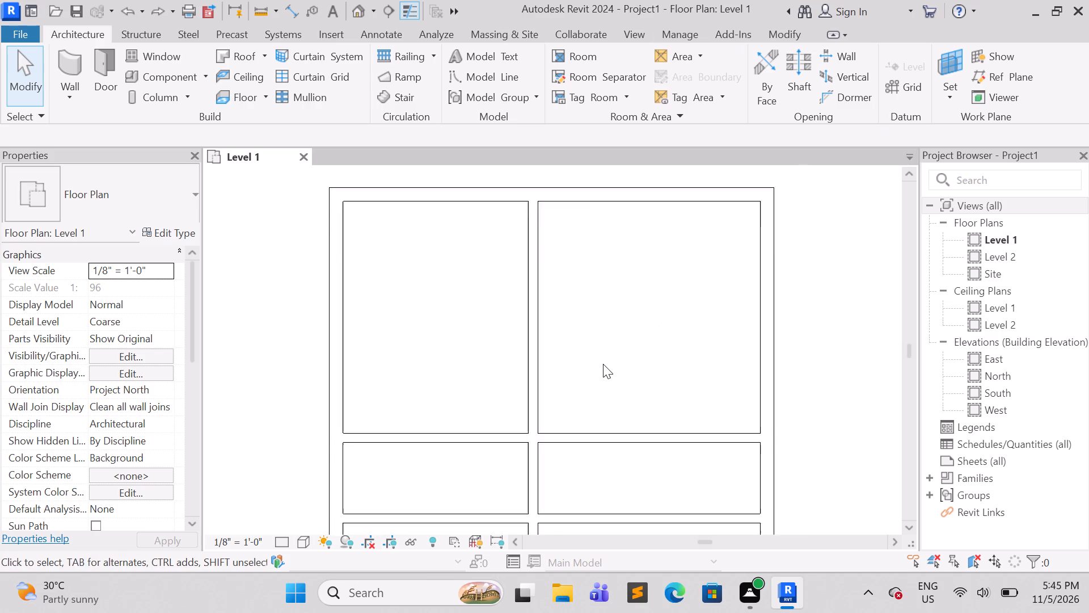
{"action": "scroll", "coordinate": [603, 364], "scroll_direction": "down", "scroll_amount": 3}
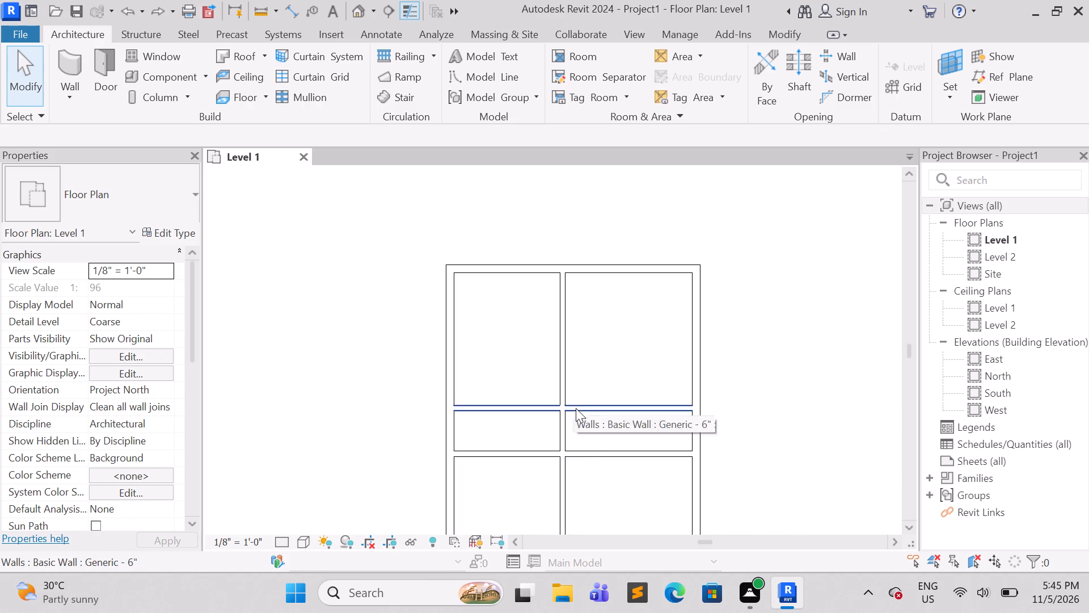
{"action": "scroll", "coordinate": [589, 443], "scroll_direction": "up", "scroll_amount": 2}
{"action": "middle_click_drag", "start_coordinate": [592, 443], "coordinate": [569, 349]}
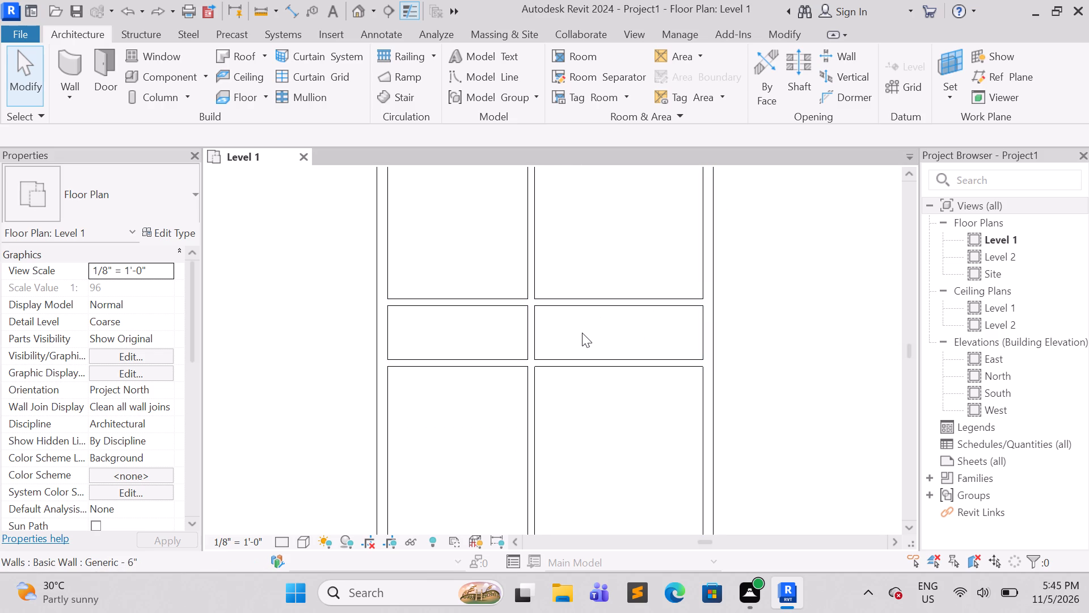
{"action": "left_click", "coordinate": [74, 57]}
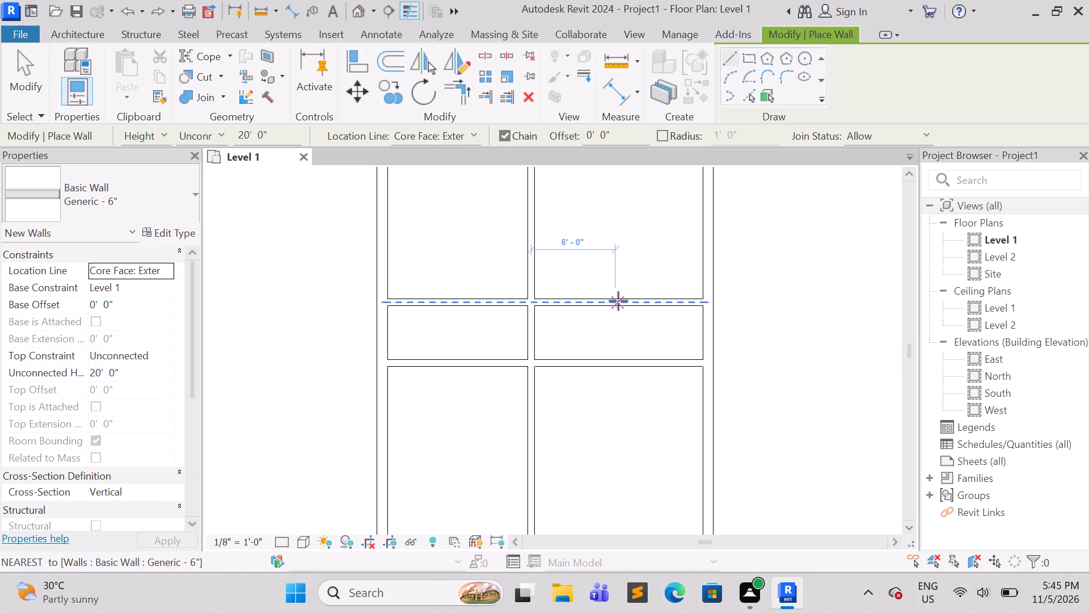
{"action": "scroll", "coordinate": [618, 301], "scroll_direction": "up", "scroll_amount": 3}
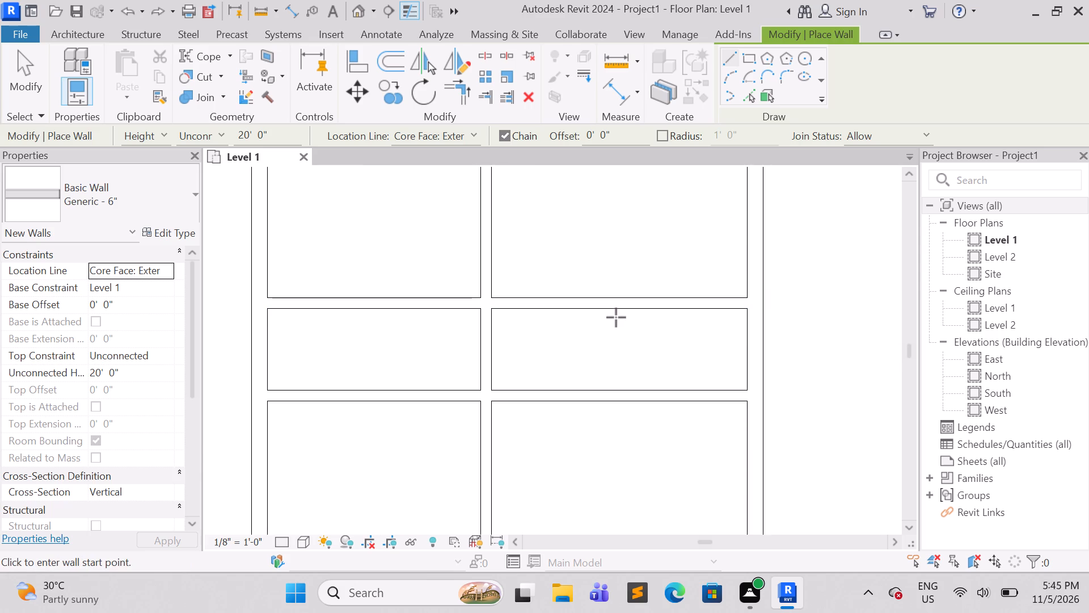
{"action": "scroll", "coordinate": [616, 317], "scroll_direction": "up", "scroll_amount": 4}
{"action": "scroll", "coordinate": [573, 308], "scroll_direction": "down", "scroll_amount": 3}
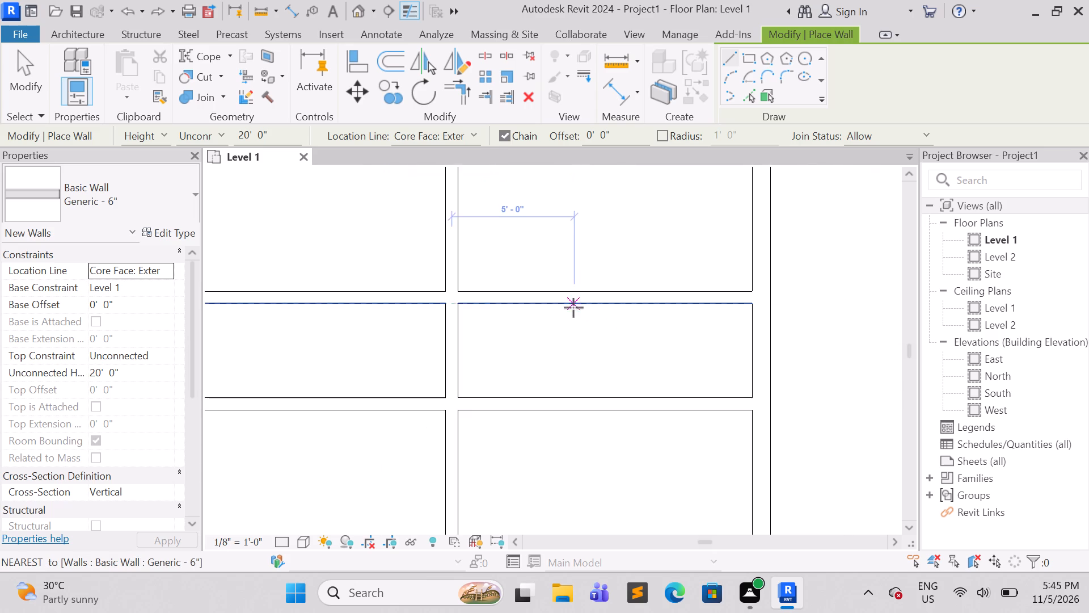
{"action": "middle_click_drag", "start_coordinate": [573, 310], "coordinate": [512, 396]}
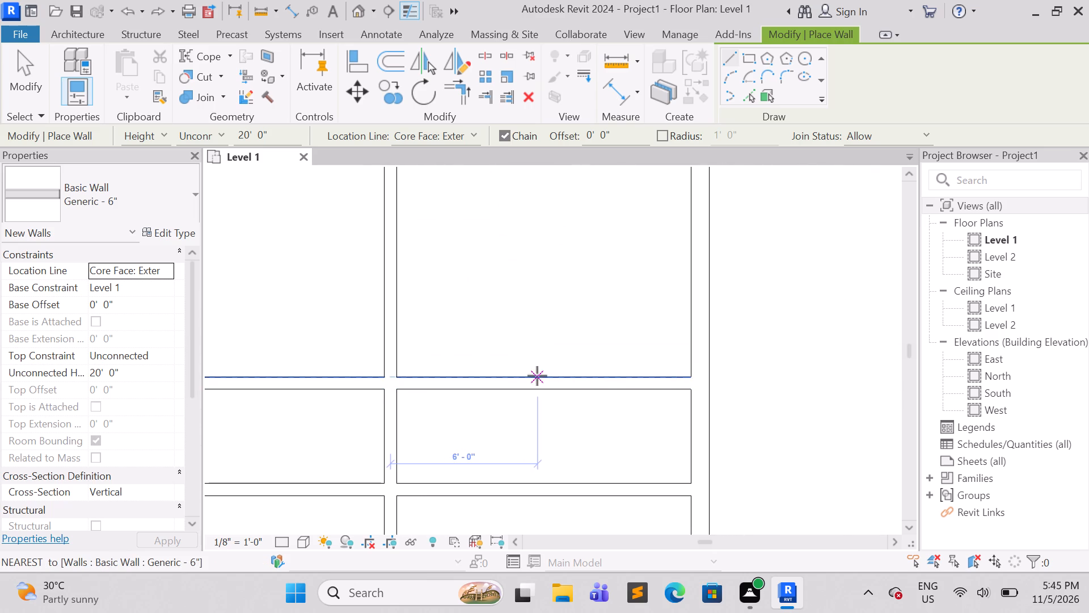
{"action": "left_click", "coordinate": [536, 384]}
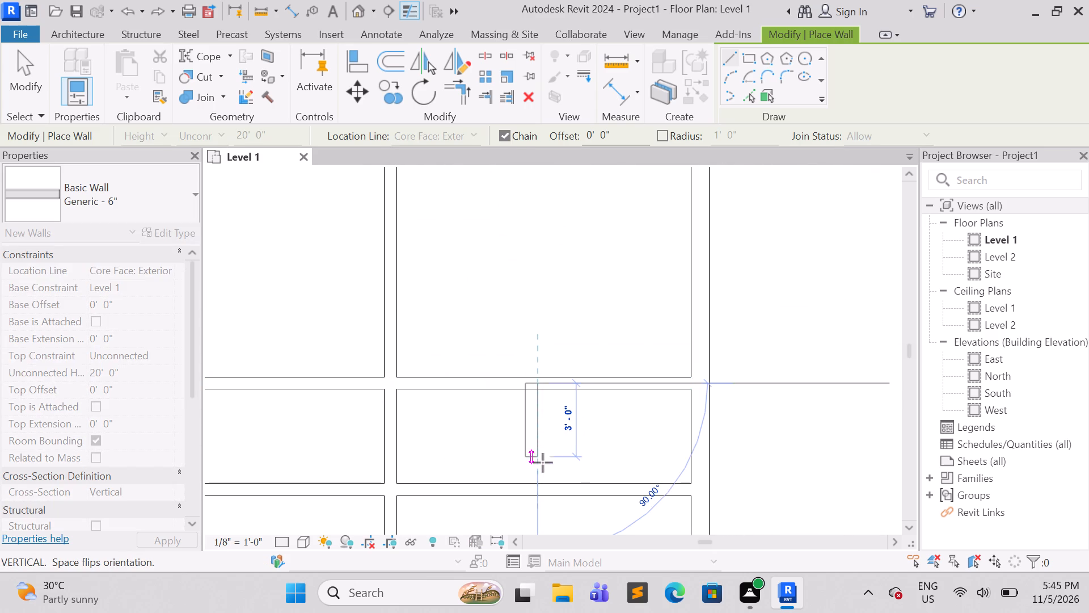
{"action": "left_click", "coordinate": [534, 490]}
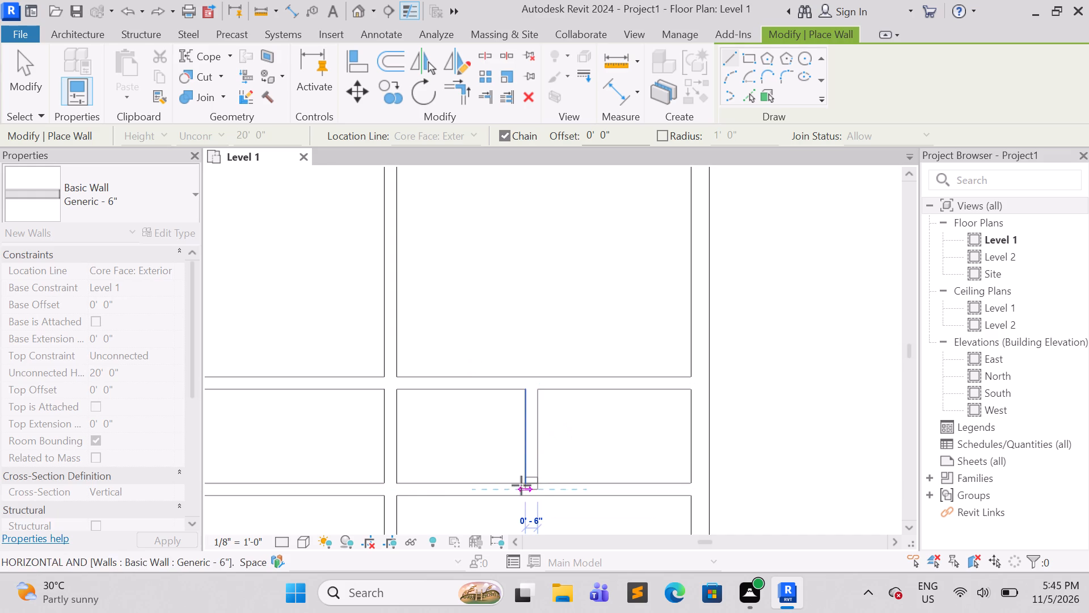
{"action": "key", "text": "Escape"}
{"action": "key", "text": "Escape"}
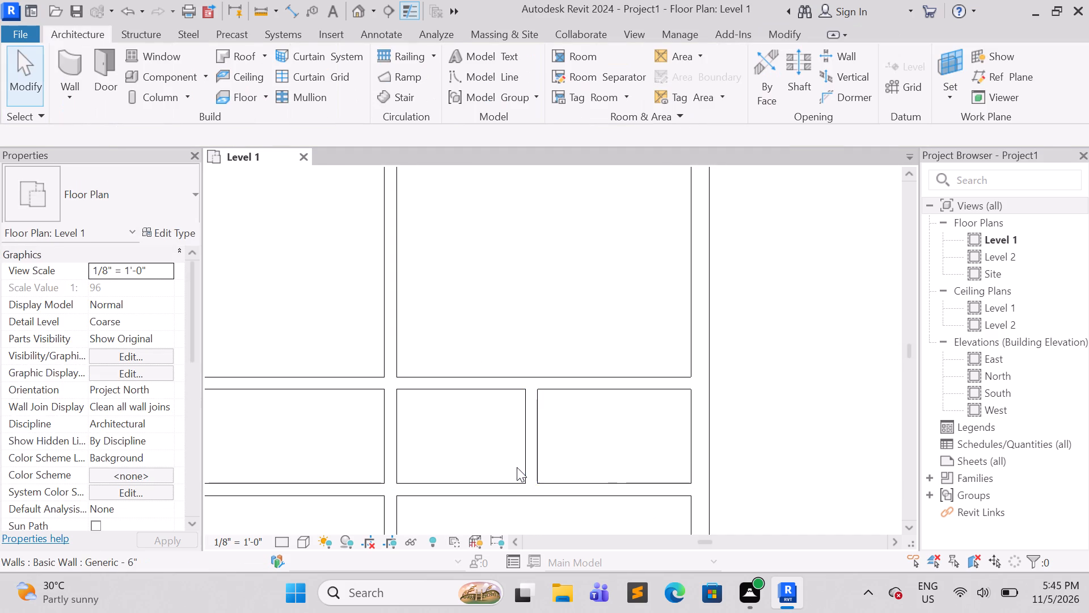
Trim the lower horizontal interior wall to corners with the central vertical wall and the new short wall, keeping the horizontal wall's right portion.
{"action": "scroll", "coordinate": [517, 467], "scroll_direction": "down", "scroll_amount": 4}
{"action": "middle_click_drag", "start_coordinate": [505, 455], "coordinate": [514, 334]}
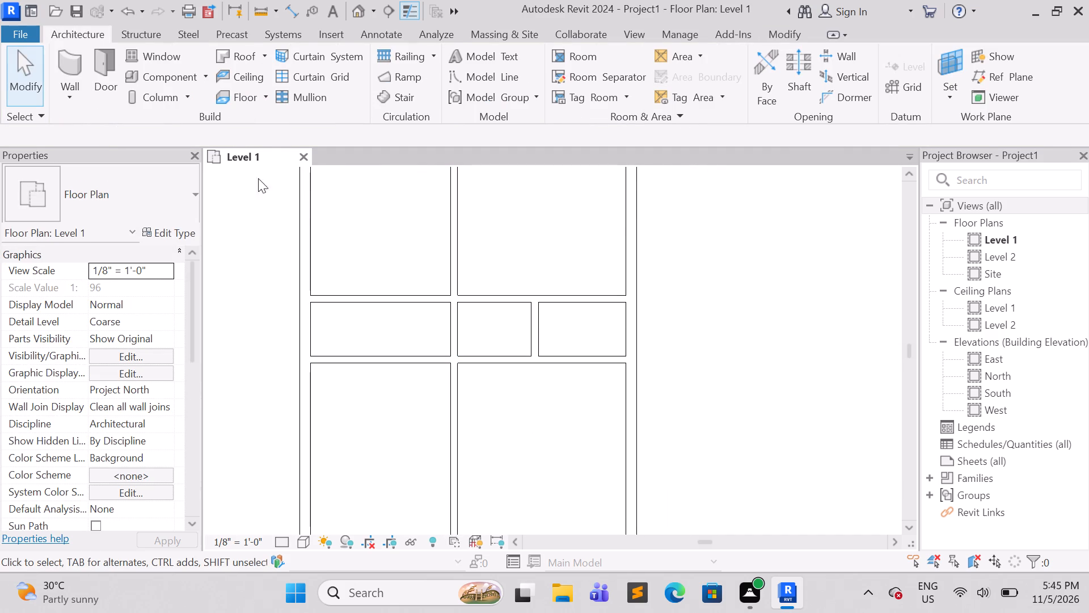
{"action": "left_click", "coordinate": [423, 355]}
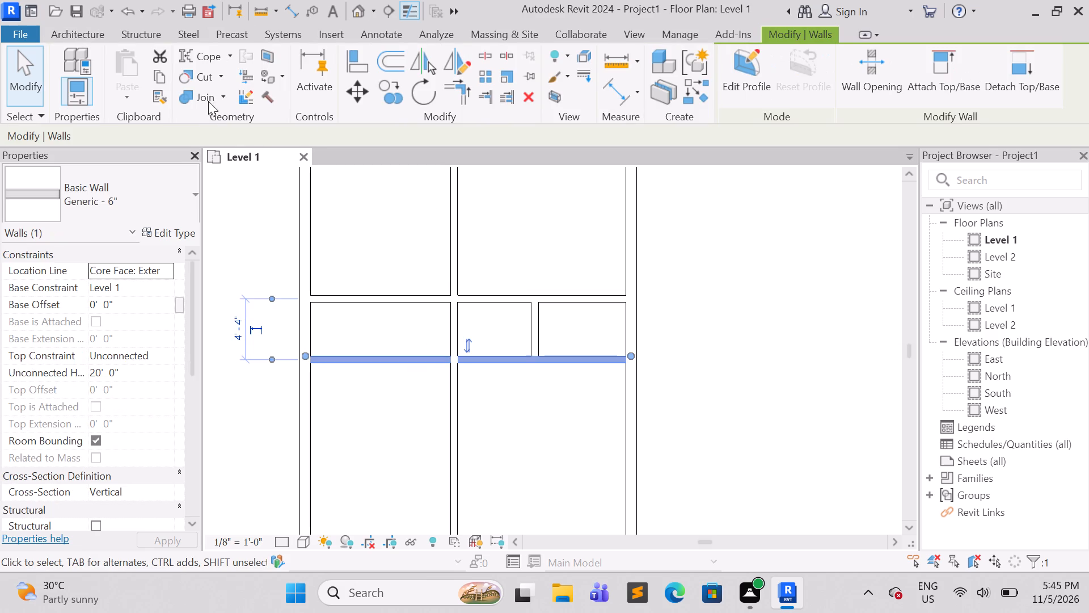
{"action": "left_click", "coordinate": [454, 97]}
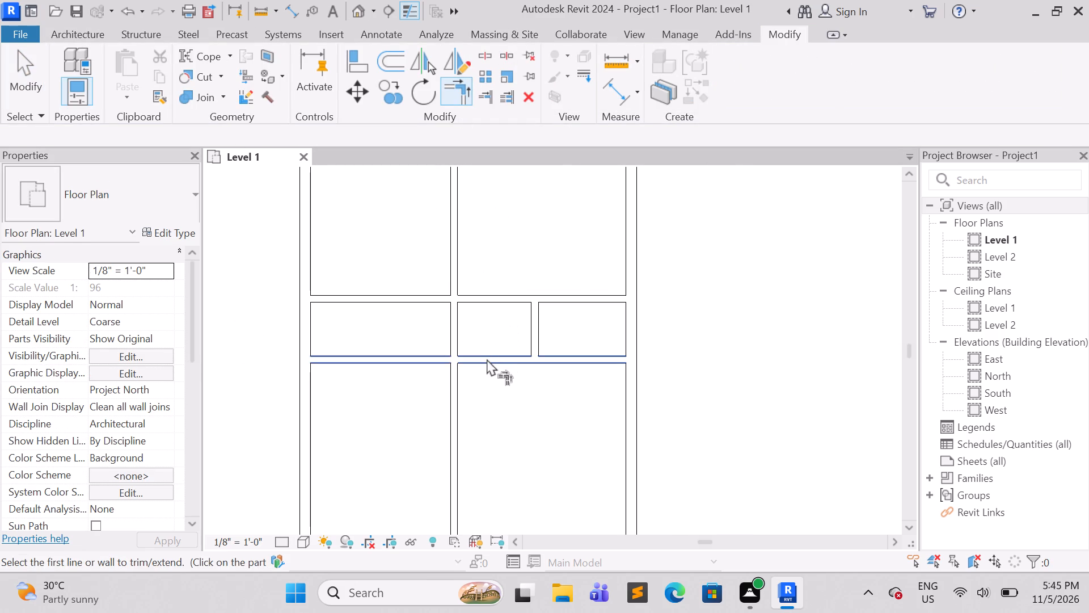
{"action": "left_click", "coordinate": [487, 359]}
{"action": "left_click", "coordinate": [451, 338]}
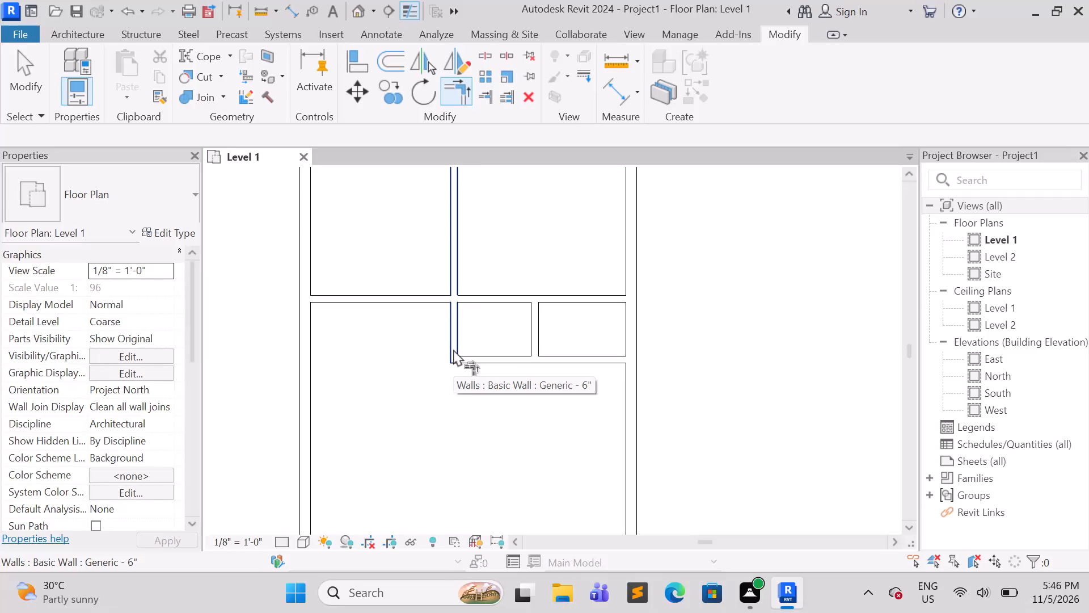
{"action": "left_click", "coordinate": [565, 356]}
{"action": "left_click", "coordinate": [538, 335]}
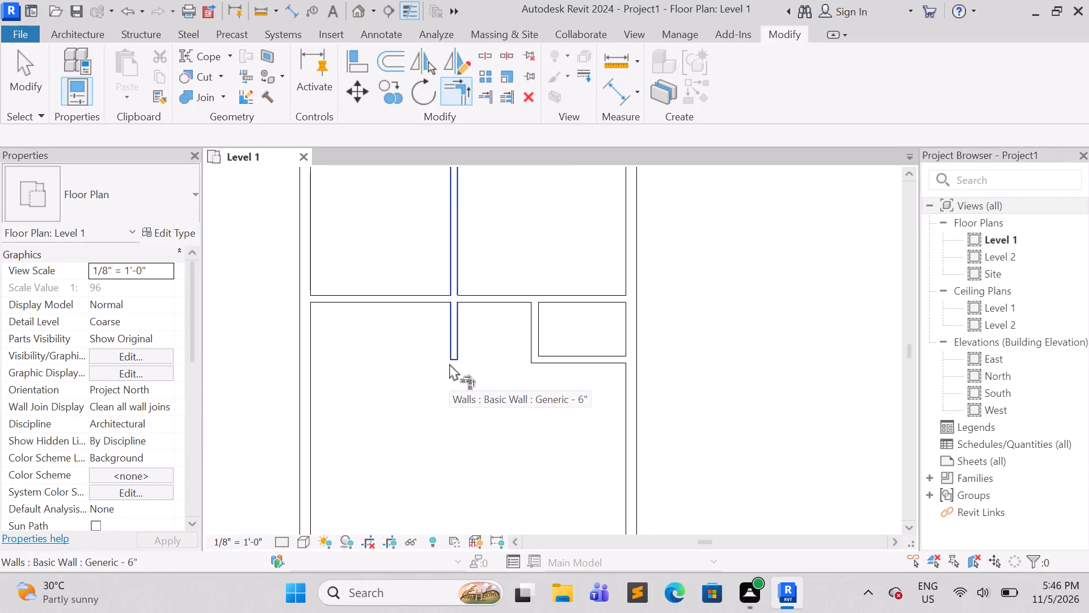
{"action": "key", "text": "Escape"}
Set the short vertical wall's distance to the right exterior wall to 7'-11".
{"action": "left_click", "coordinate": [584, 356]}
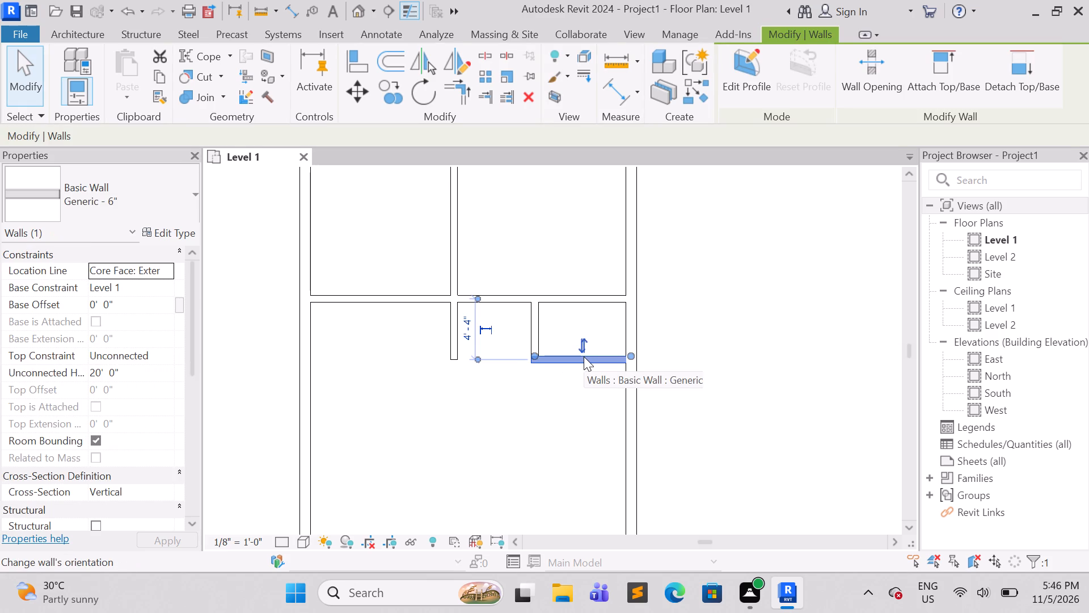
{"action": "left_click", "coordinate": [534, 328]}
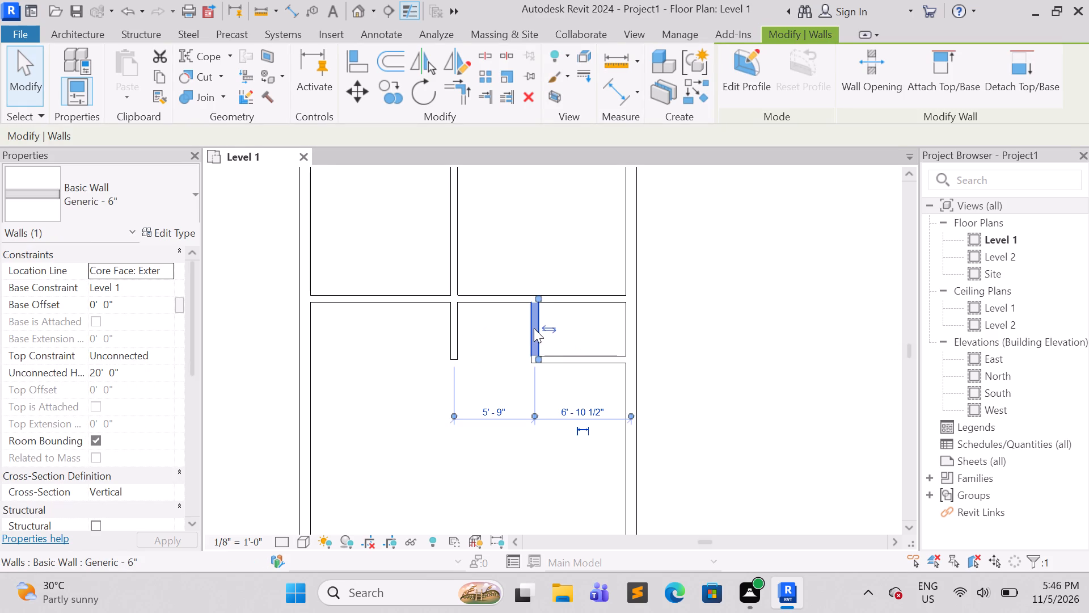
{"action": "left_click", "coordinate": [578, 417]}
{"action": "left_click", "coordinate": [568, 402]}
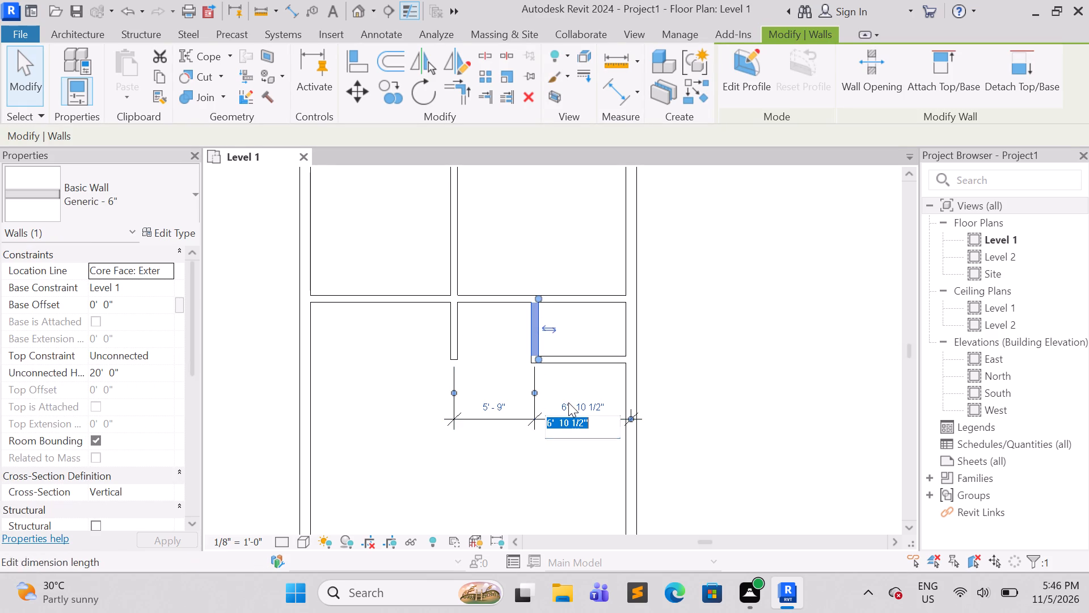
{"action": "key", "text": "BackSpace"}
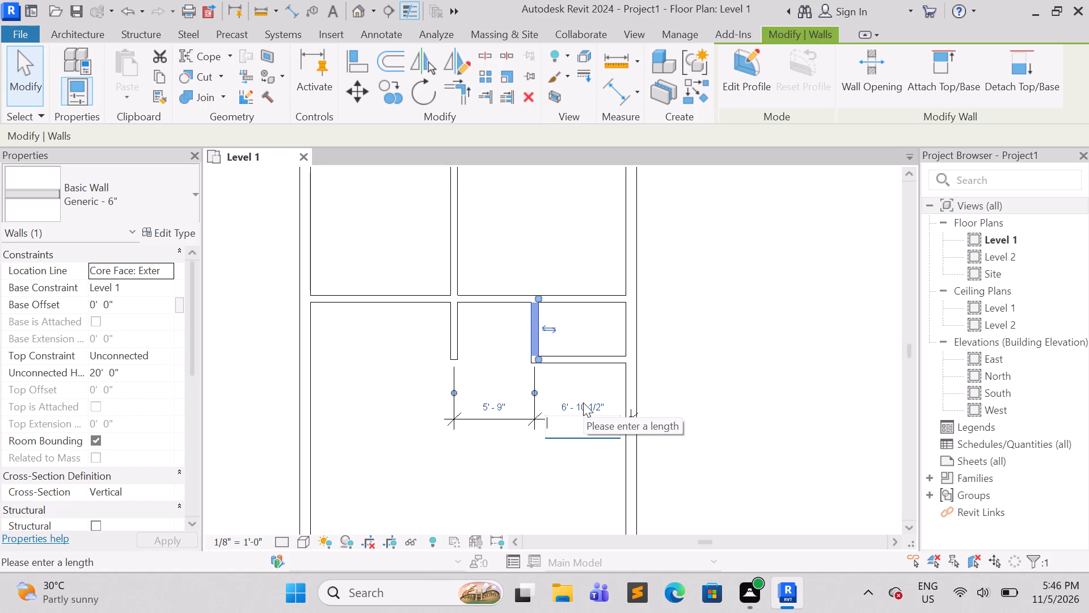
{"action": "key", "text": "7"}
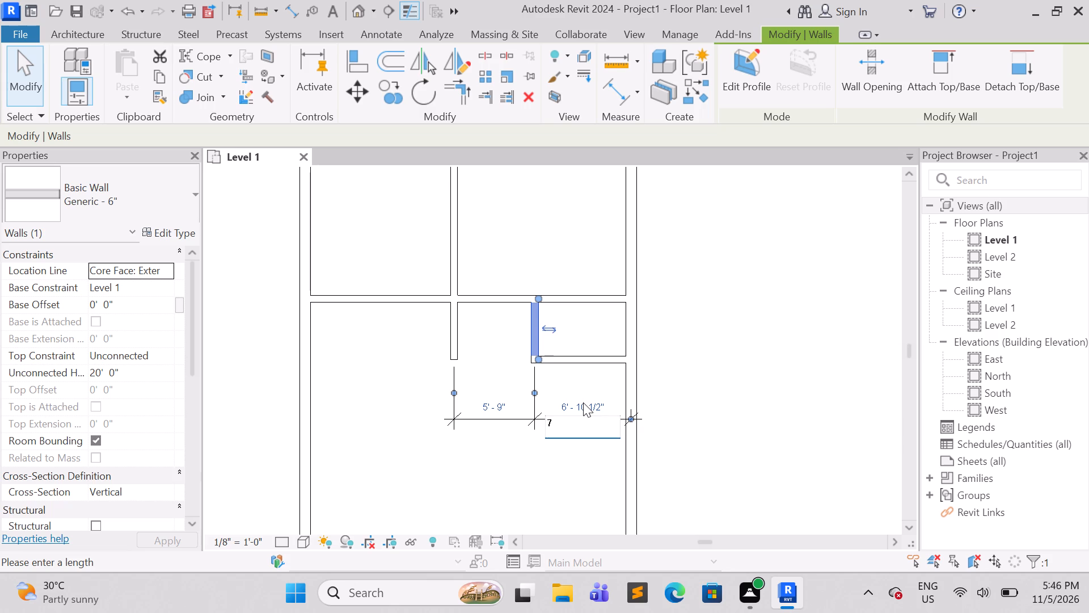
{"action": "key", "text": "apostrophe"}
{"action": "type", "text": "11"}
{"action": "key", "text": "shift+quotedbl"}
{"action": "key", "text": "Return"}
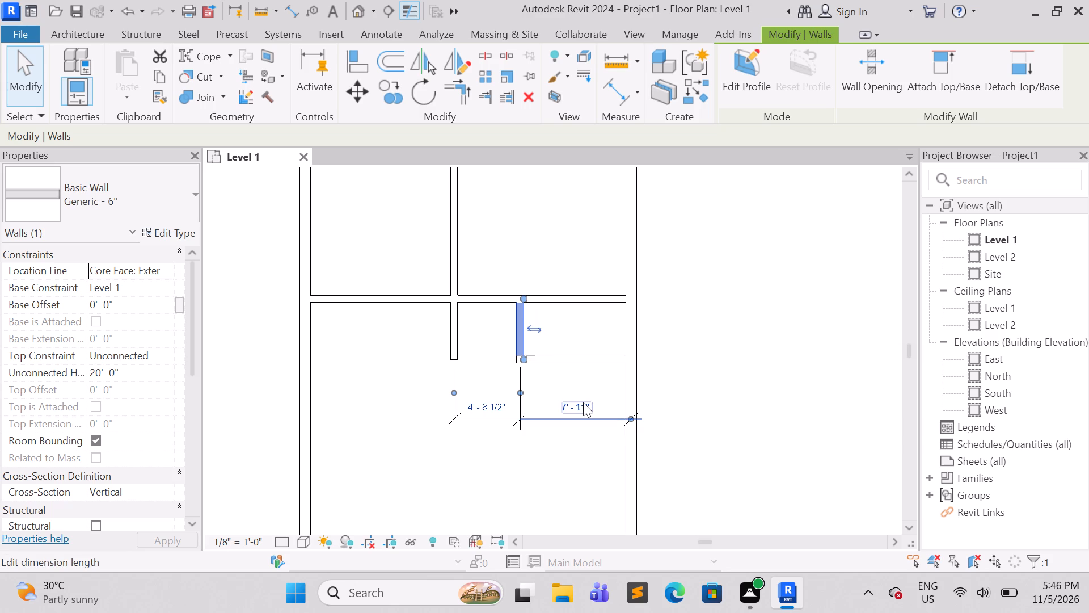
{"action": "left_click", "coordinate": [754, 351]}
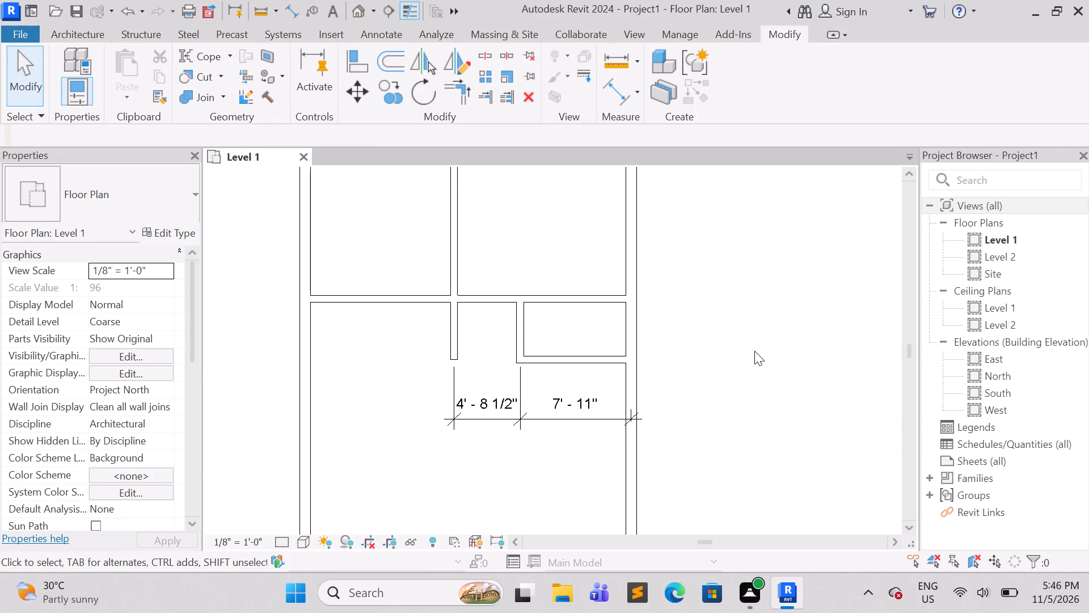
Measure the small right room's clear width with an aligned dimension between the short vertical wall's and right exterior wall's inner faces.
{"action": "left_click", "coordinate": [365, 33]}
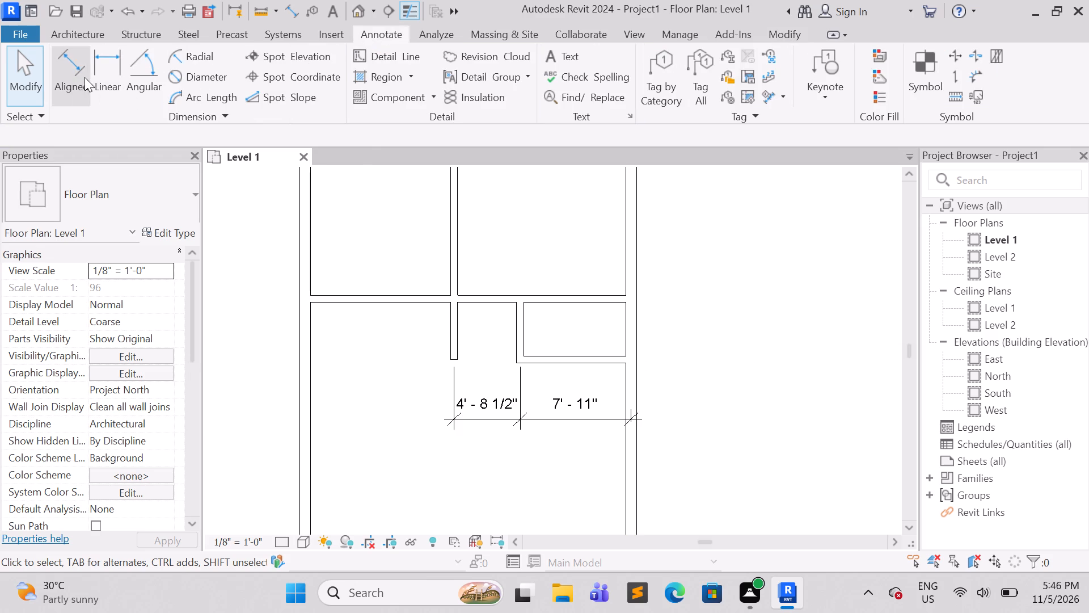
{"action": "left_click", "coordinate": [85, 77]}
{"action": "key", "text": "Tab"}
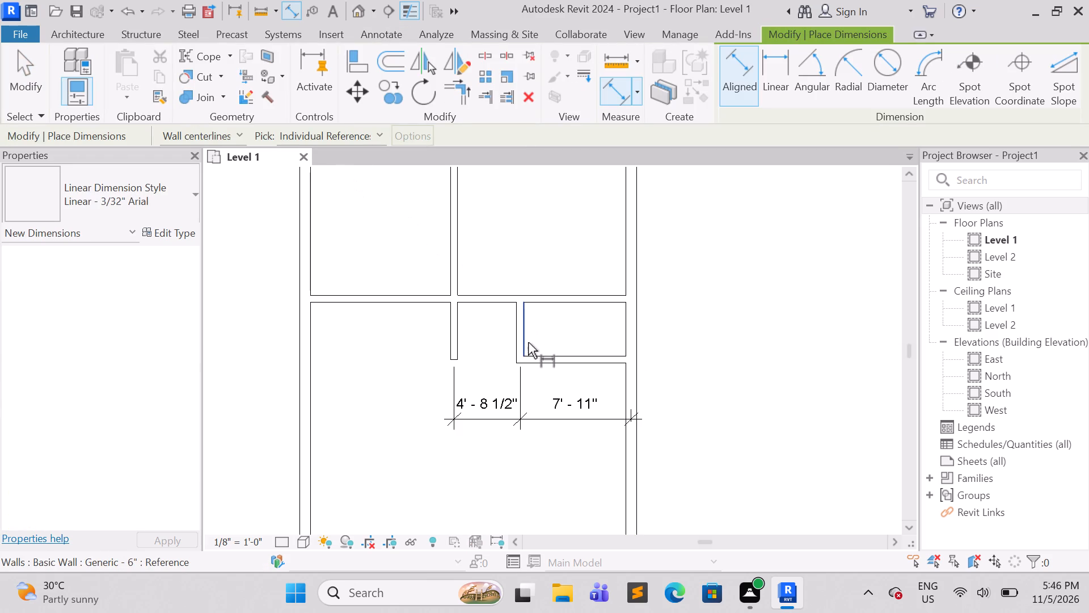
{"action": "left_click", "coordinate": [528, 342]}
{"action": "key", "text": "Tab"}
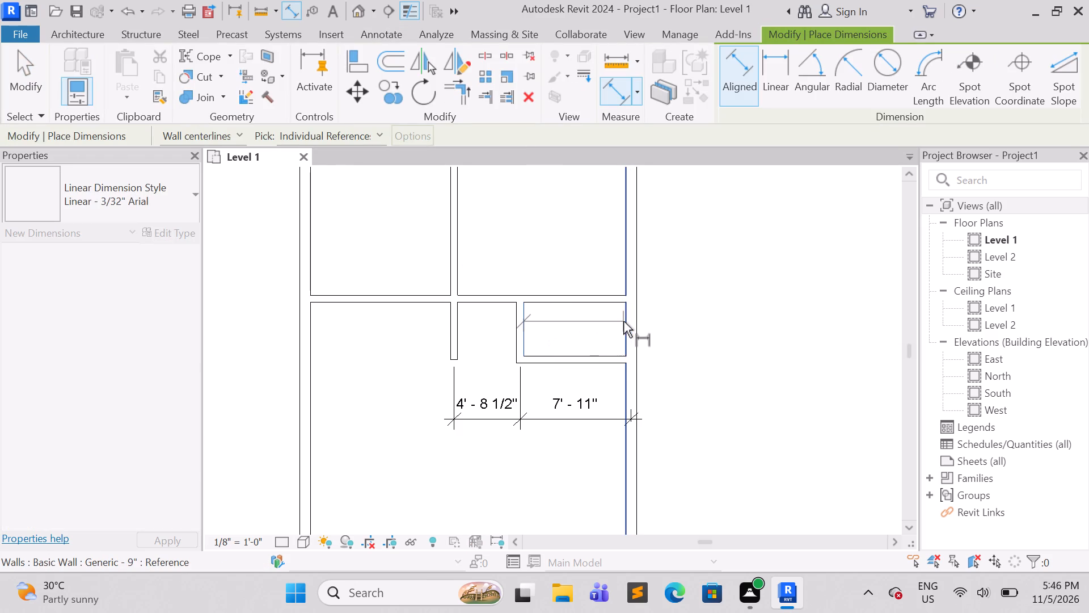
{"action": "left_click", "coordinate": [623, 321]}
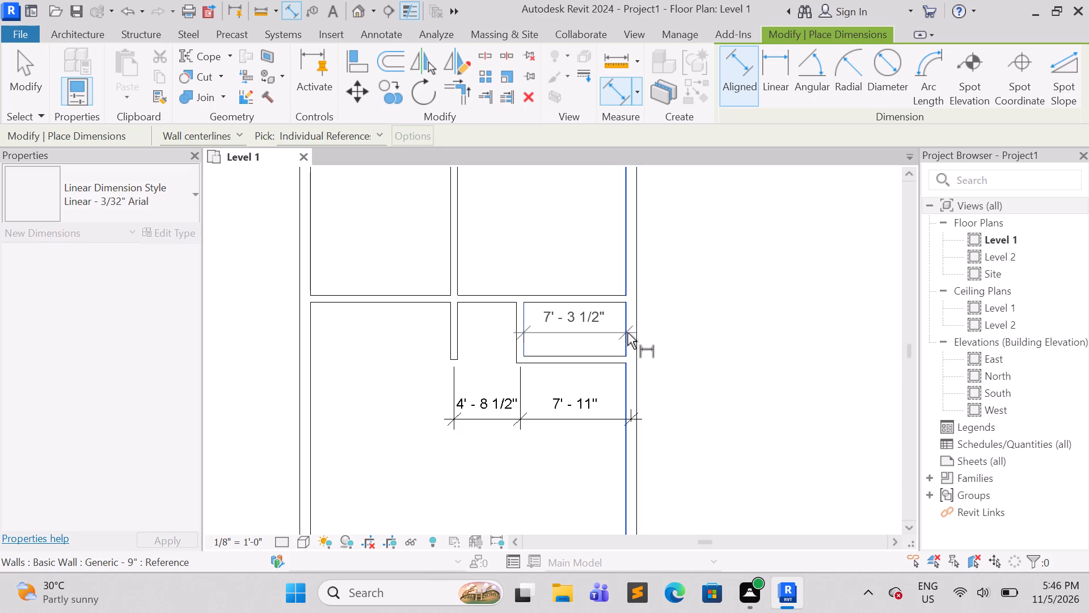
{"action": "key", "text": "Escape"}
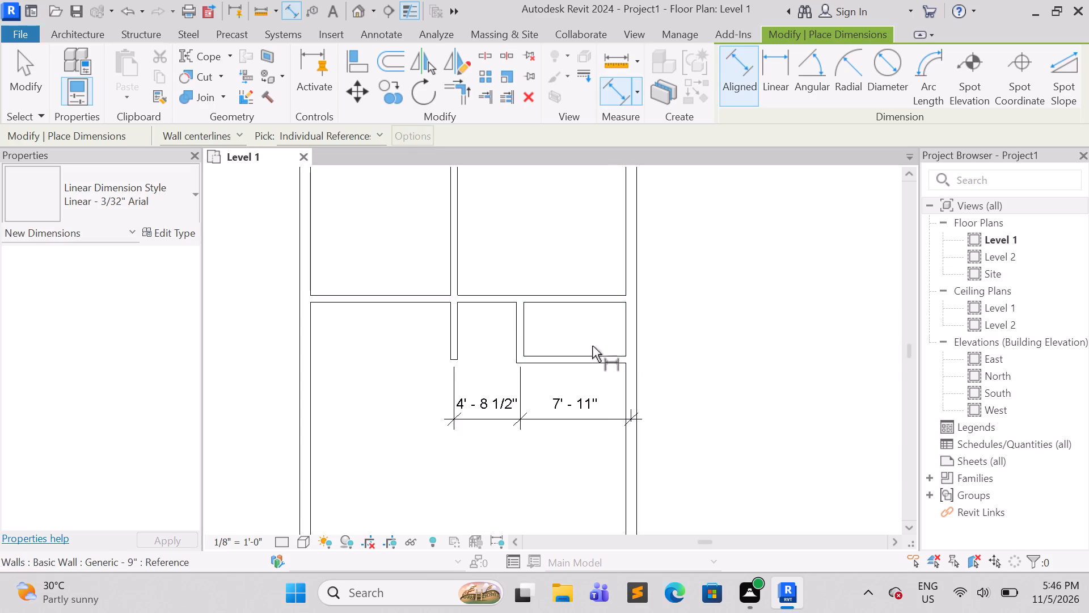
{"action": "key", "text": "Escape"}
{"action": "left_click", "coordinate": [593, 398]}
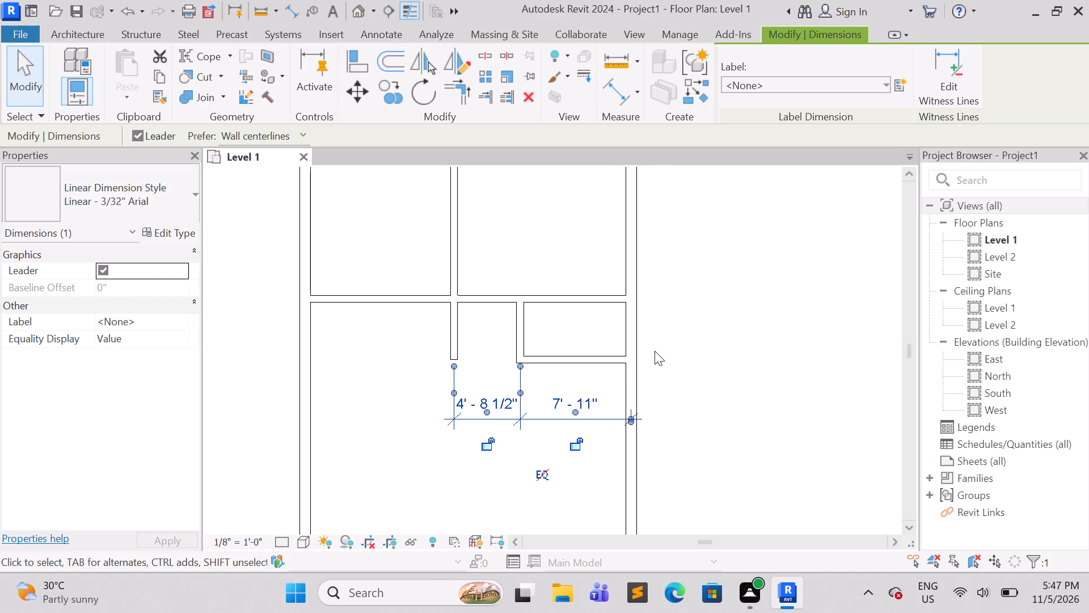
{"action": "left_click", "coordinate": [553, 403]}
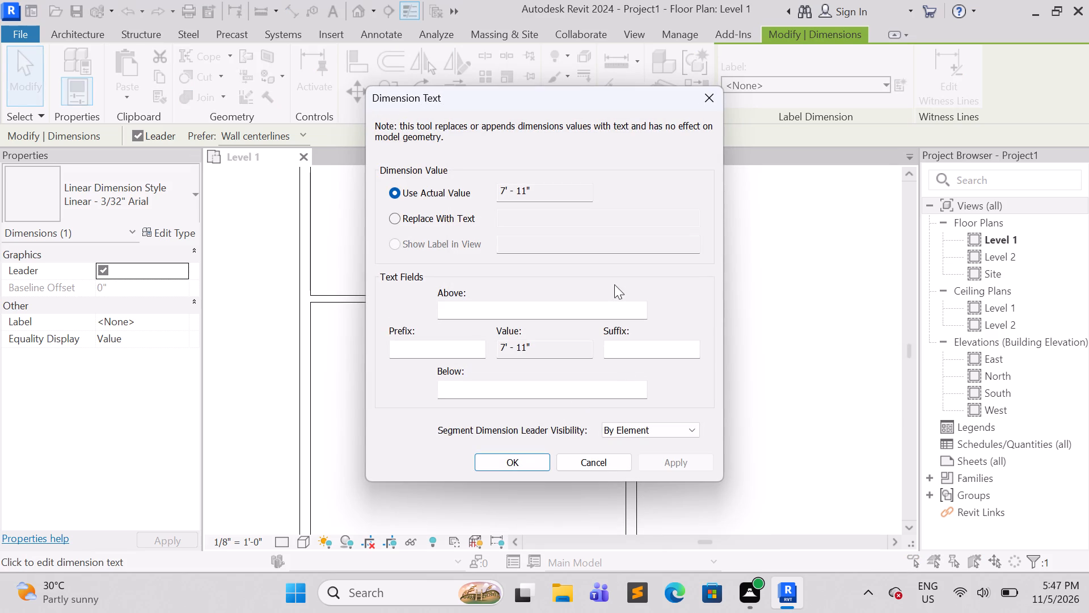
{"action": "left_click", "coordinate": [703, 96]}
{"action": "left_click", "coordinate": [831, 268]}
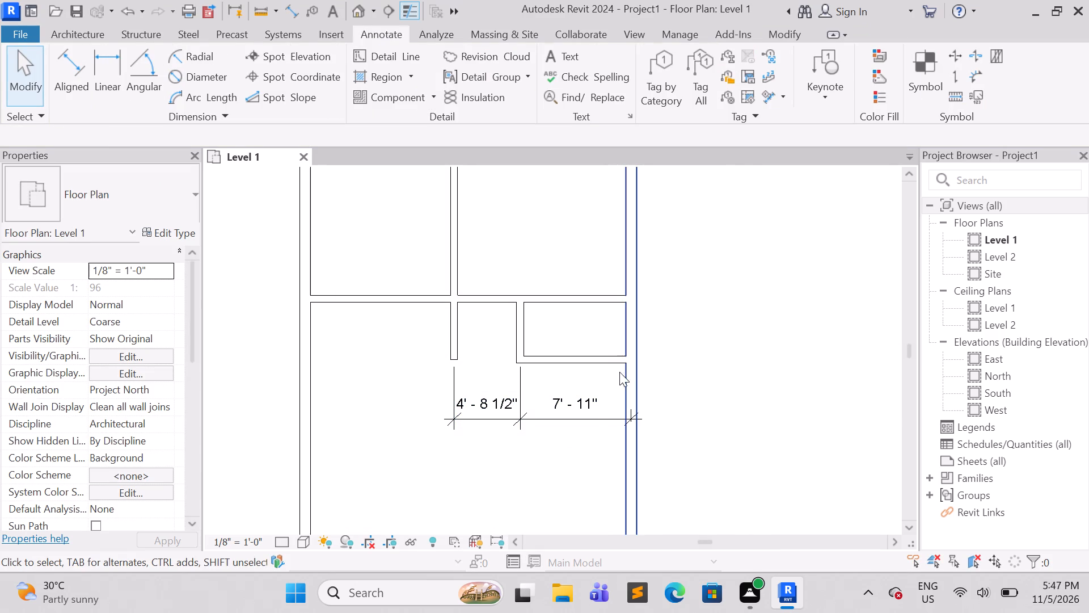
Delete the two-segment dimension string below the small right room.
{"action": "left_click", "coordinate": [582, 419]}
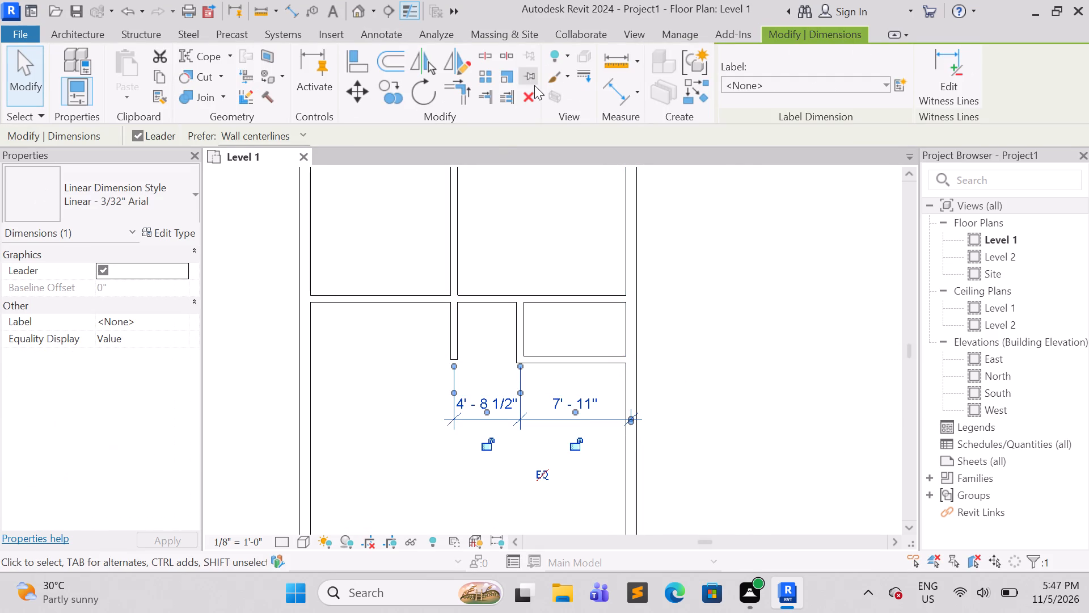
{"action": "left_click", "coordinate": [532, 94]}
Set the short vertical wall's distance to the right exterior wall to 8'-0 1/2".
{"action": "left_click", "coordinate": [568, 358]}
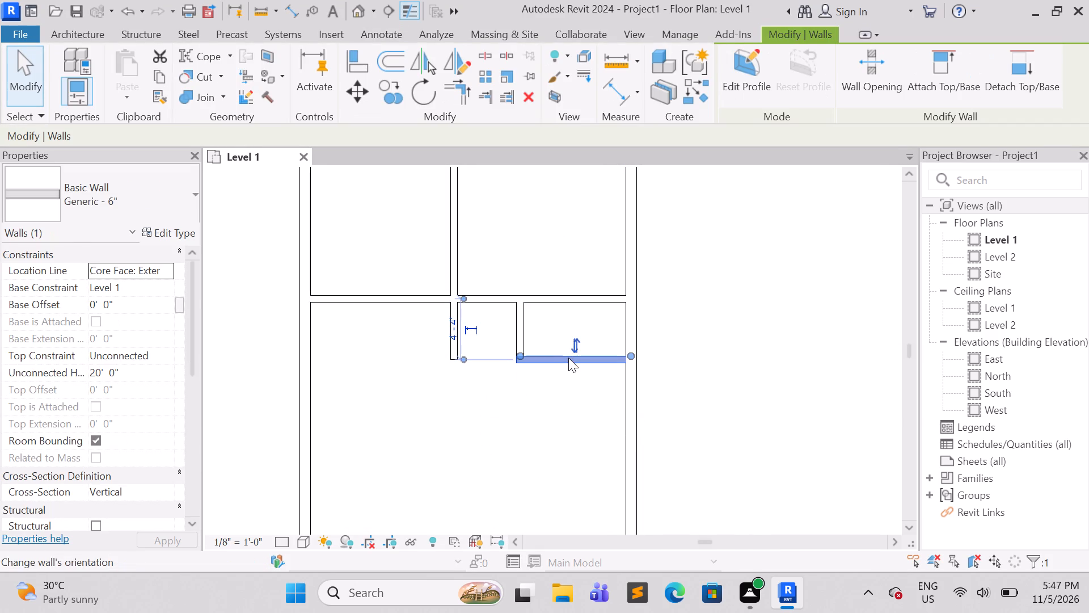
{"action": "left_click", "coordinate": [516, 326]}
{"action": "left_click", "coordinate": [580, 404]}
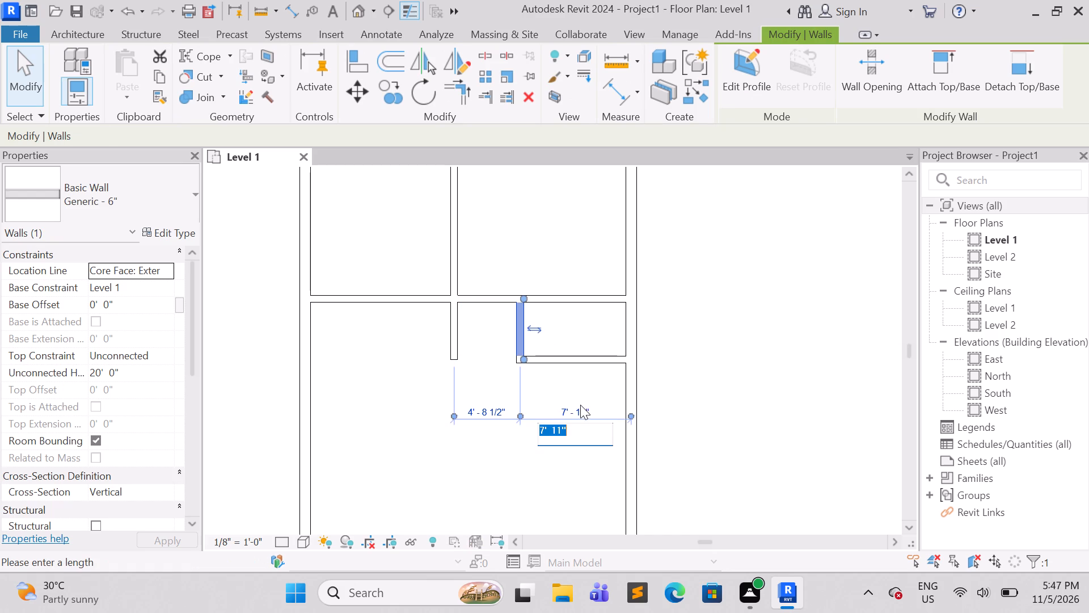
{"action": "key", "text": "BackSpace"}
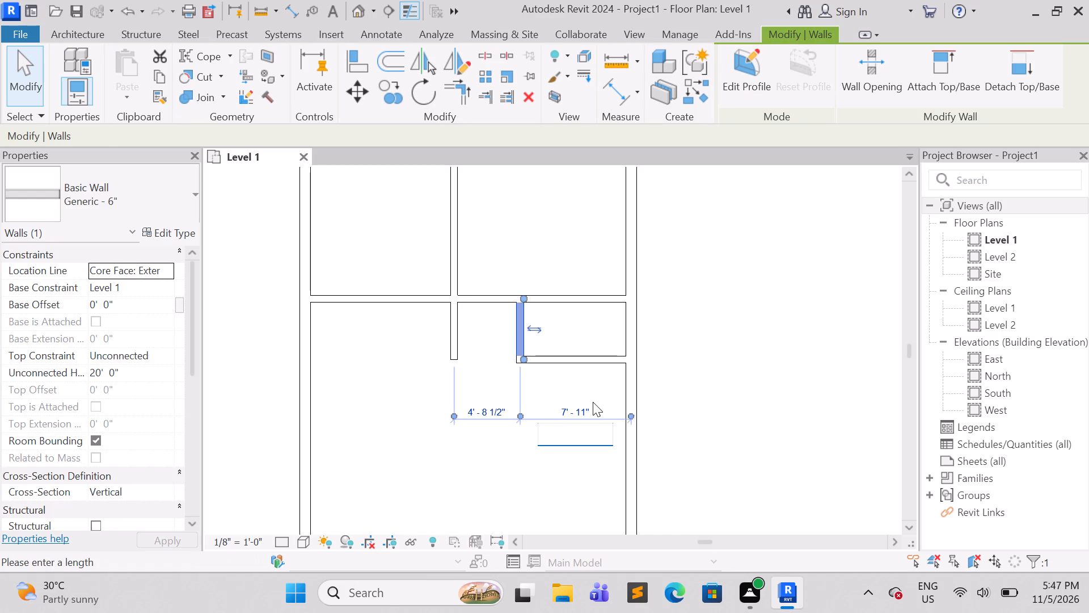
{"action": "key", "text": "8"}
{"action": "key", "text": "apostrophe"}
{"action": "key", "text": "0"}
{"action": "key", "text": "period"}
{"action": "key", "text": "5"}
{"action": "key", "text": "shift+quotedbl"}
{"action": "key", "text": "Return"}
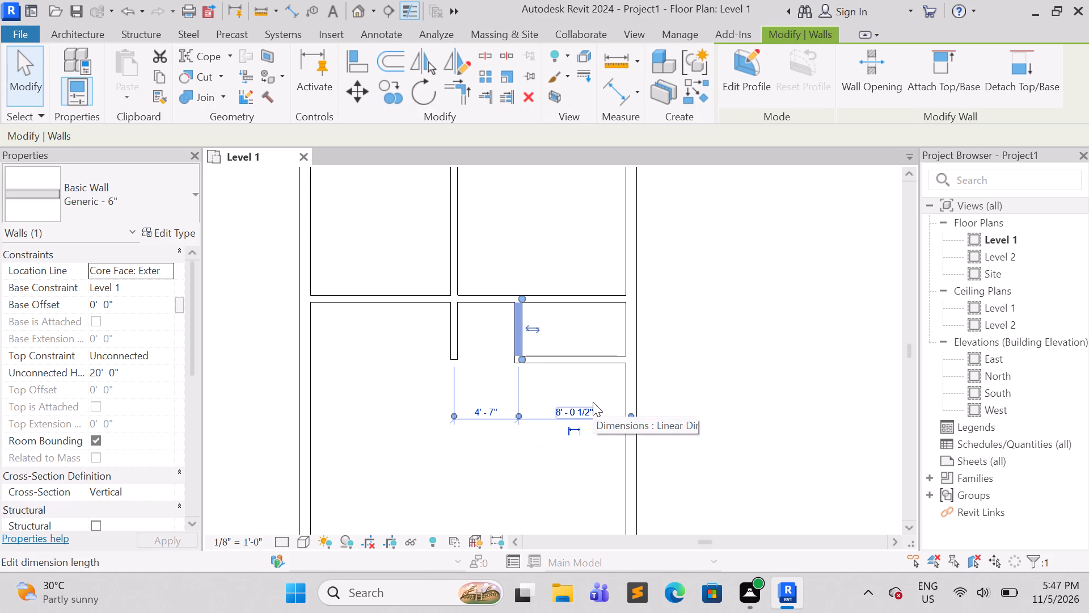
{"action": "left_click", "coordinate": [762, 307]}
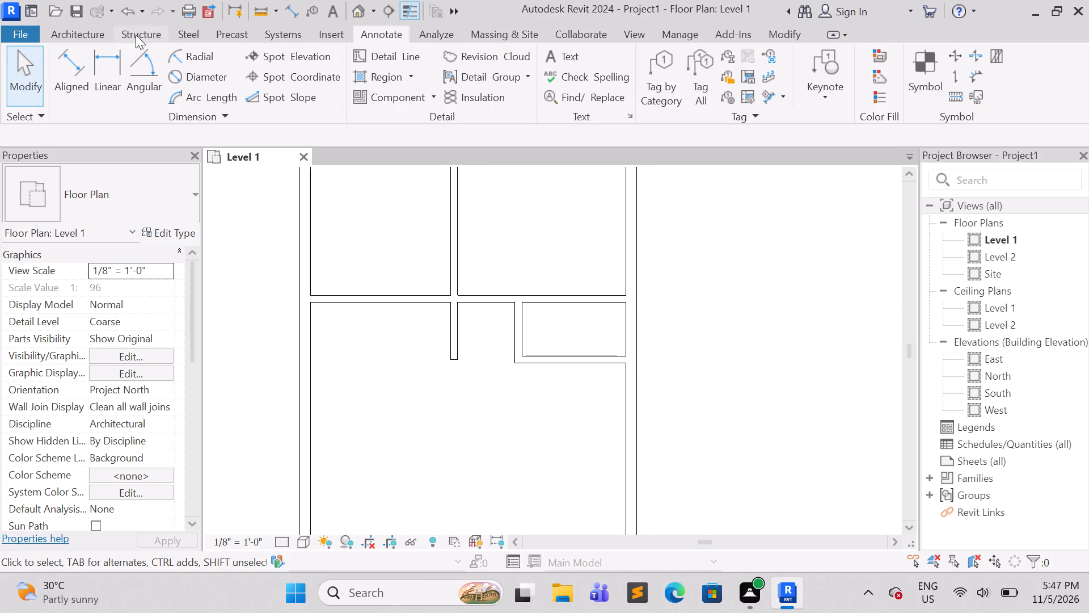
Measure the small right room's clear width with an aligned dimension between its side walls' inner faces, without placing the dimension.
{"action": "left_click", "coordinate": [69, 66]}
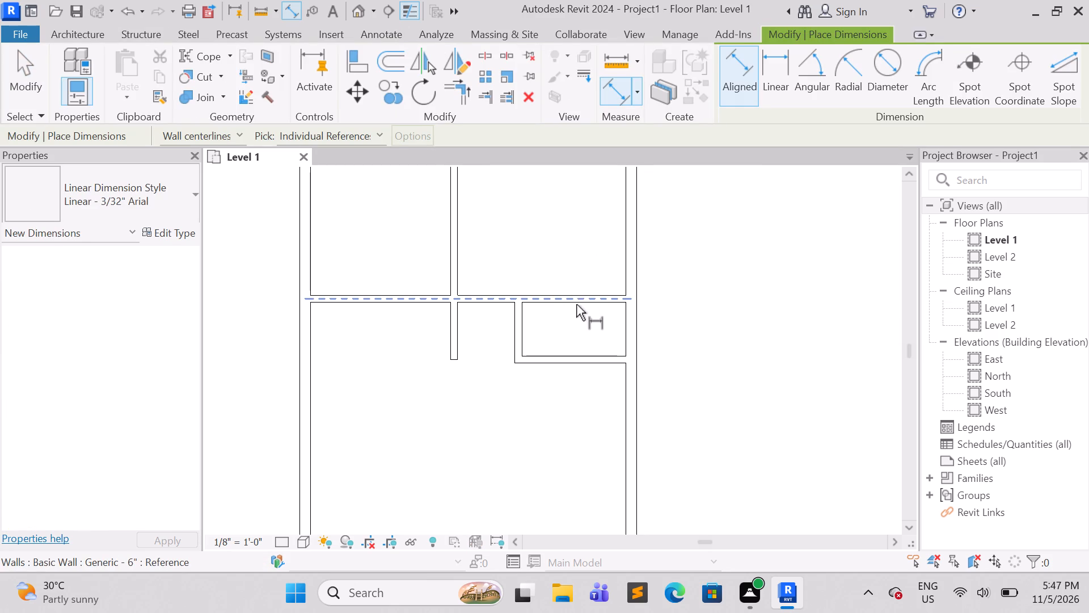
{"action": "key", "text": "Tab"}
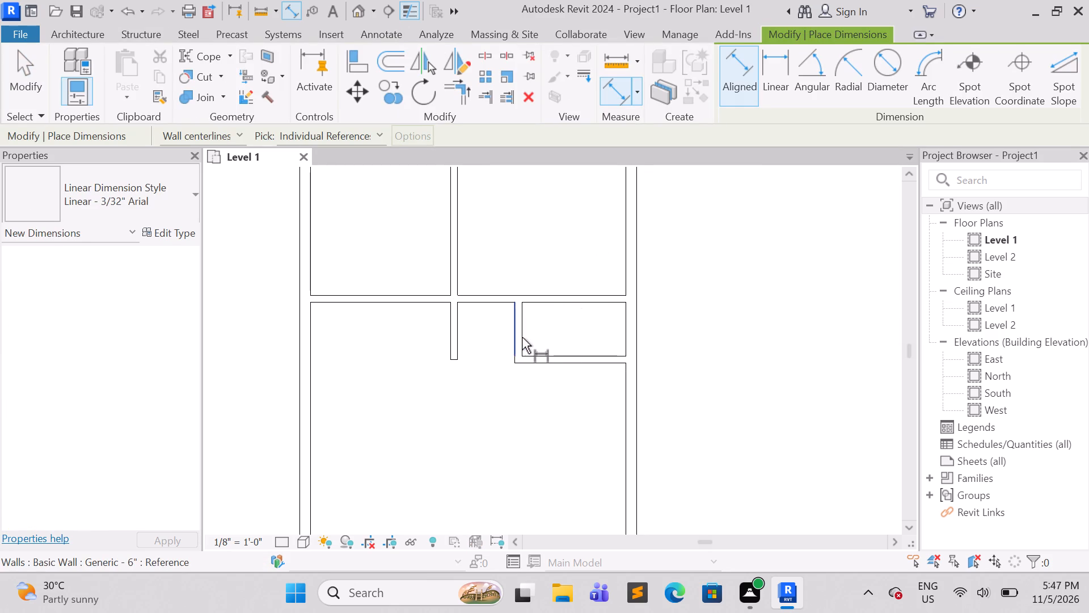
{"action": "left_click", "coordinate": [522, 337]}
{"action": "key", "text": "Tab"}
{"action": "left_click", "coordinate": [625, 310]}
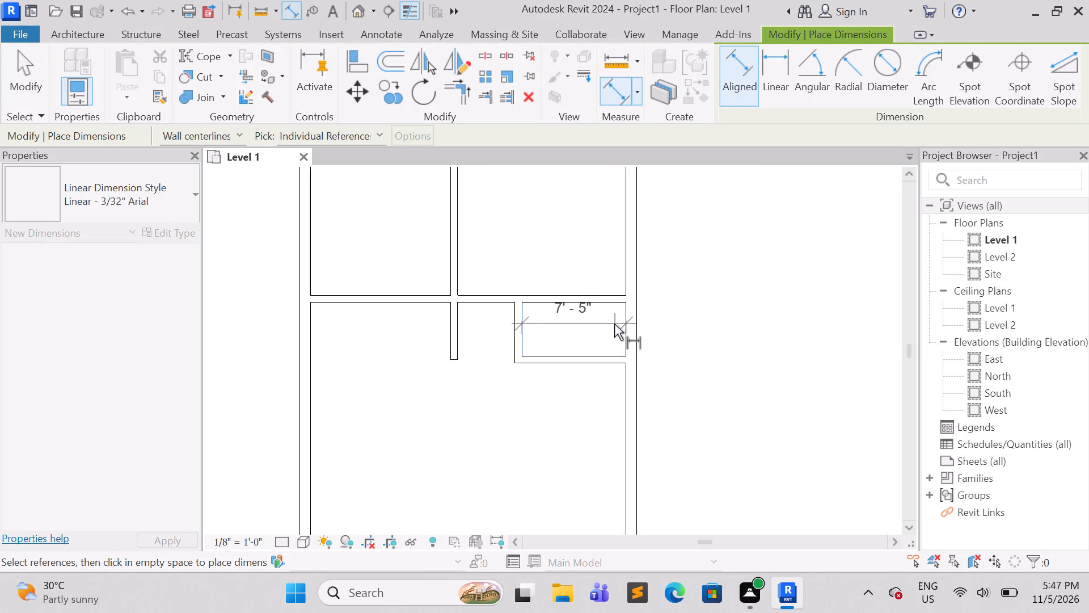
{"action": "key", "text": "Escape"}
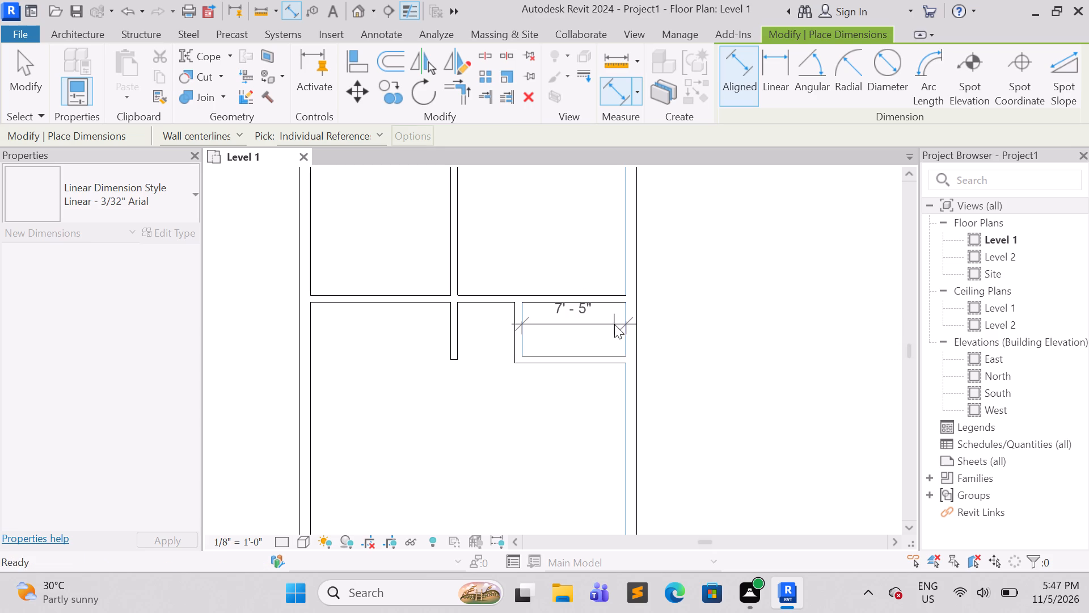
{"action": "key", "text": "Escape"}
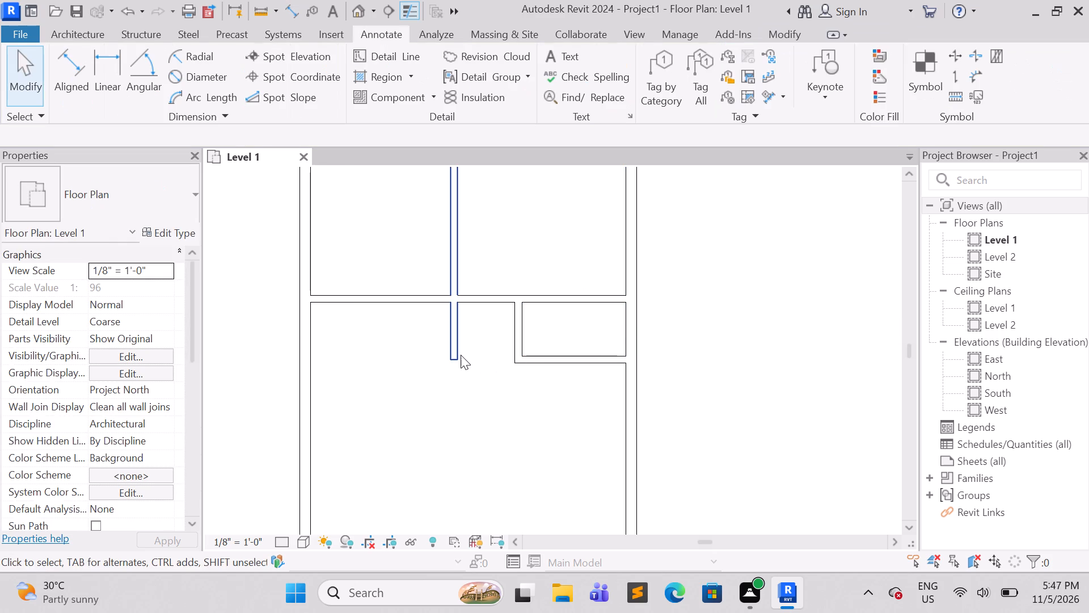
Shorten the central vertical wall so its lower end stops at the horizontal interior wall.
{"action": "left_click", "coordinate": [459, 355]}
{"action": "left_click_drag", "start_coordinate": [453, 358], "coordinate": [457, 311]}
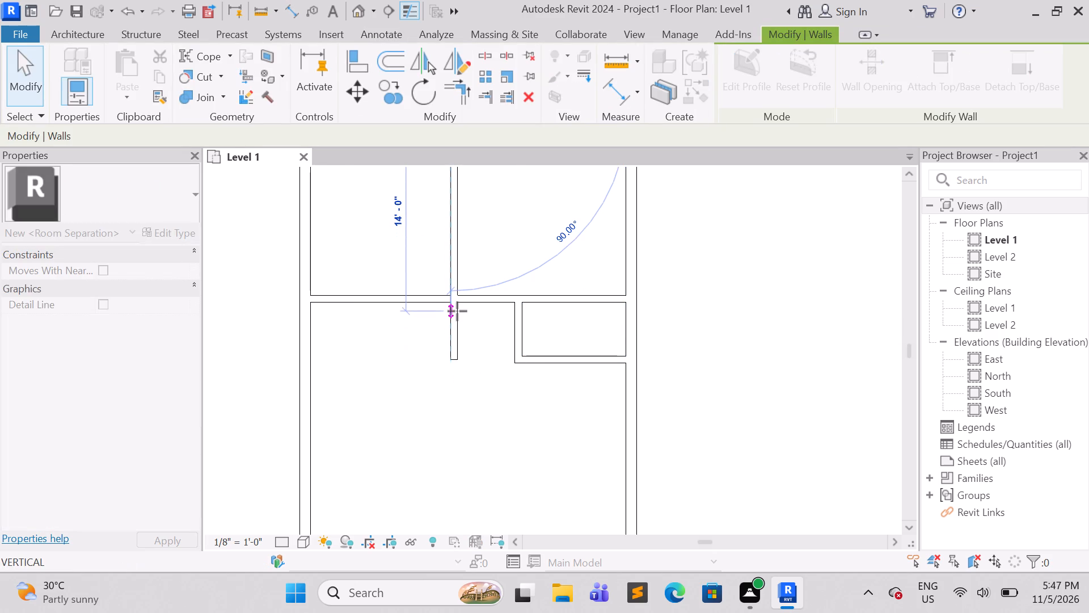
{"action": "left_click_drag", "start_coordinate": [457, 311], "coordinate": [459, 306]}
{"action": "left_click", "coordinate": [796, 272]}
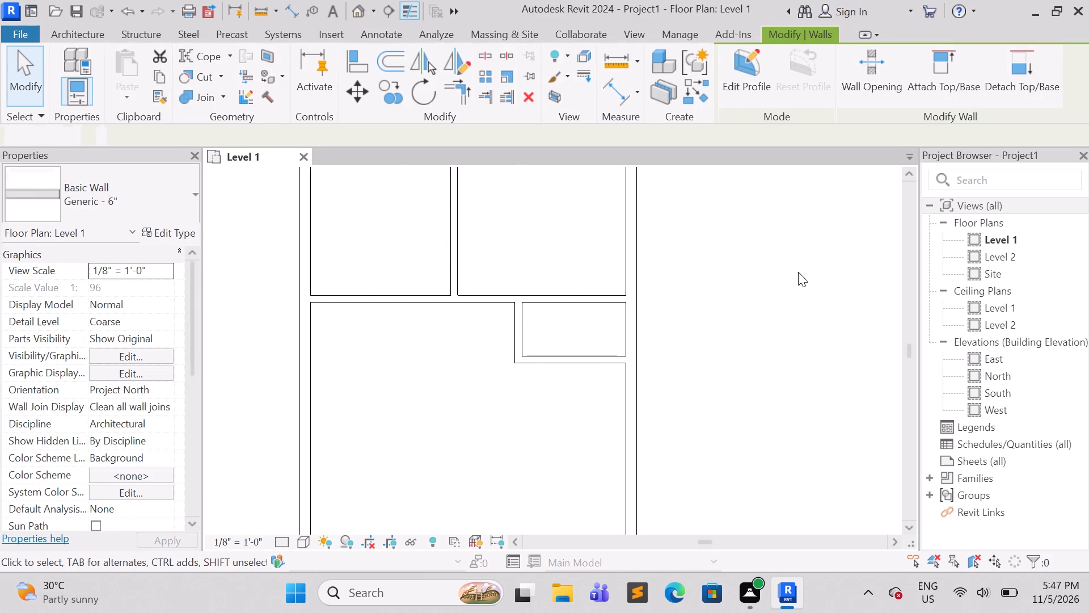
Draw a horizontal Generic - 6" wall about 6'-0" long from the left exterior wall's inner face, about 4'-6" below the small right room's lower wall.
{"action": "scroll", "coordinate": [646, 286], "scroll_direction": "down", "scroll_amount": 5}
{"action": "middle_click_drag", "start_coordinate": [681, 289], "coordinate": [632, 370]}
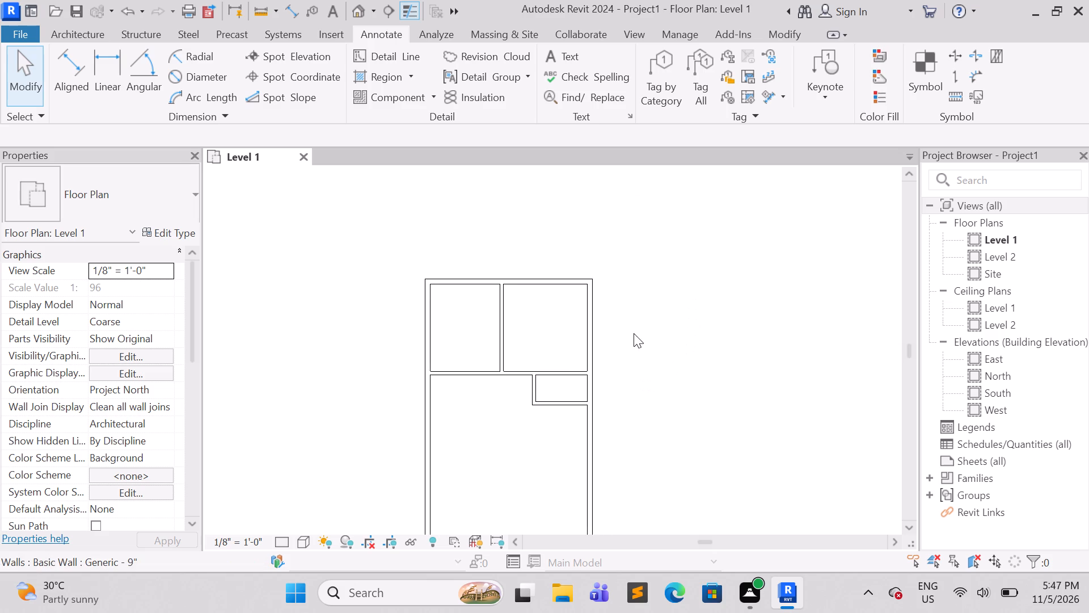
{"action": "scroll", "coordinate": [654, 389], "scroll_direction": "up", "scroll_amount": 5}
{"action": "middle_click_drag", "start_coordinate": [627, 401], "coordinate": [724, 329]}
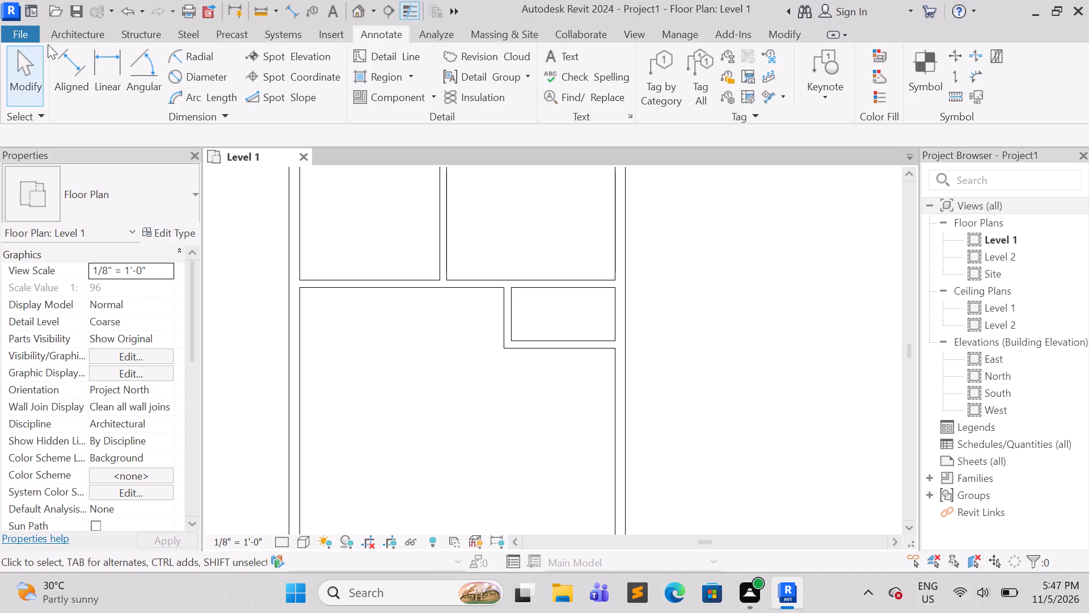
{"action": "left_click", "coordinate": [71, 27]}
{"action": "left_click", "coordinate": [71, 35]}
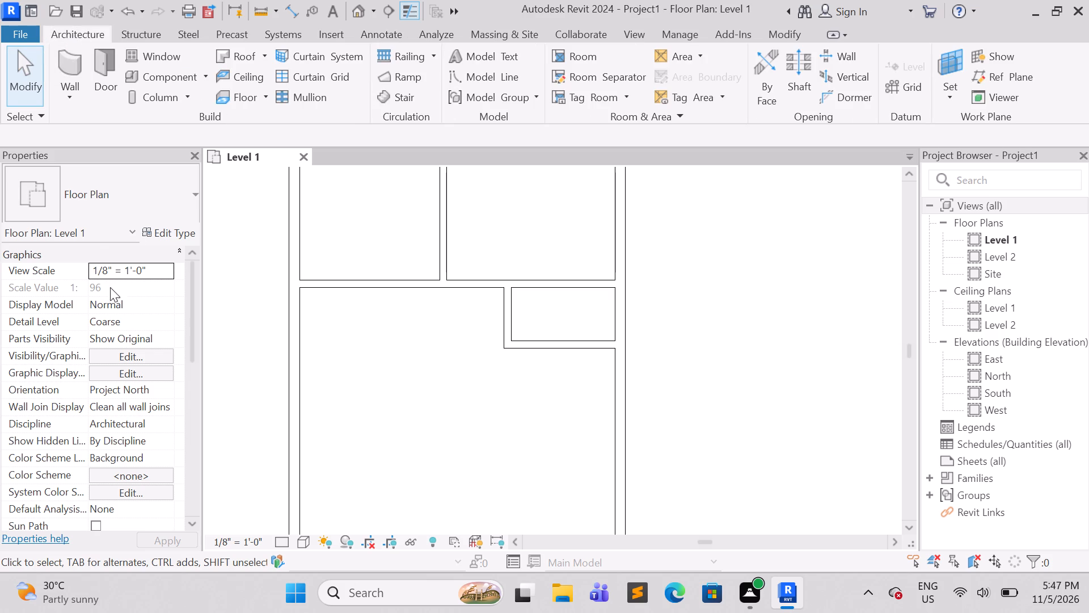
{"action": "left_click", "coordinate": [70, 83]}
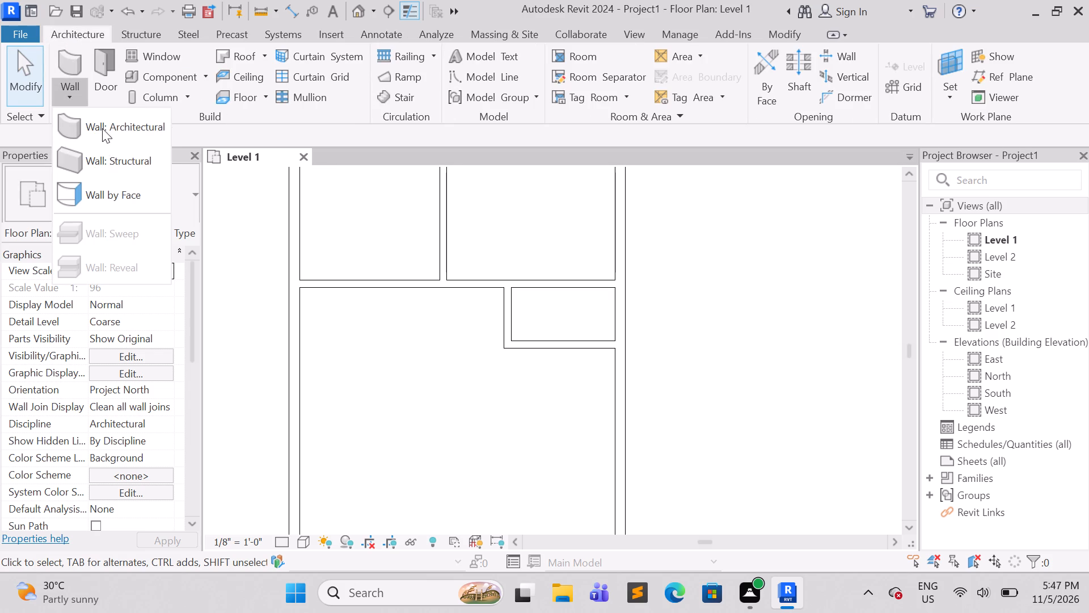
{"action": "left_click", "coordinate": [102, 124]}
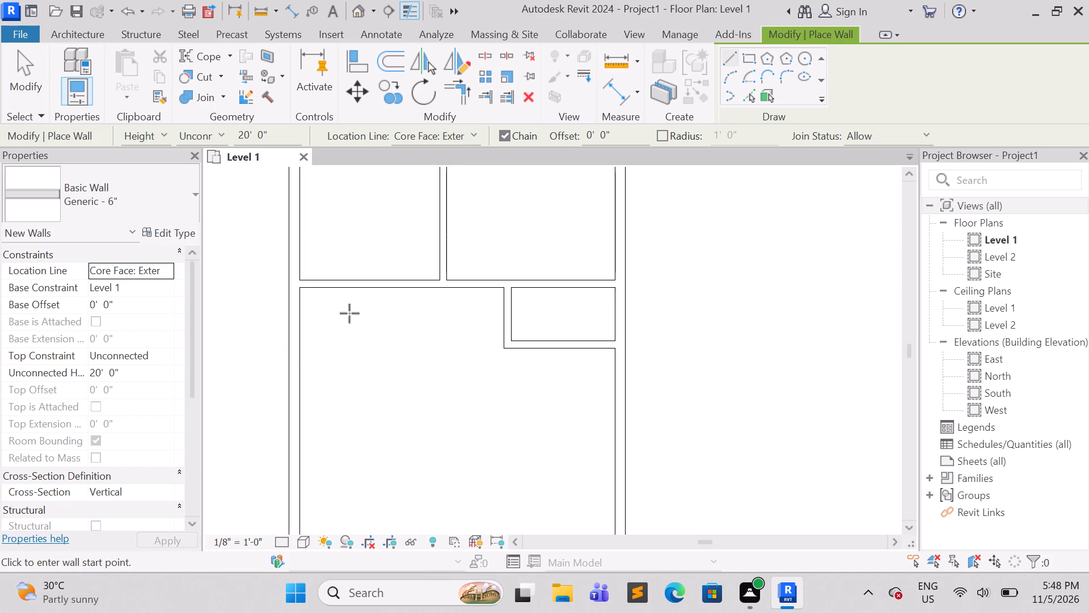
{"action": "left_click", "coordinate": [302, 411]}
{"action": "left_click", "coordinate": [384, 413]}
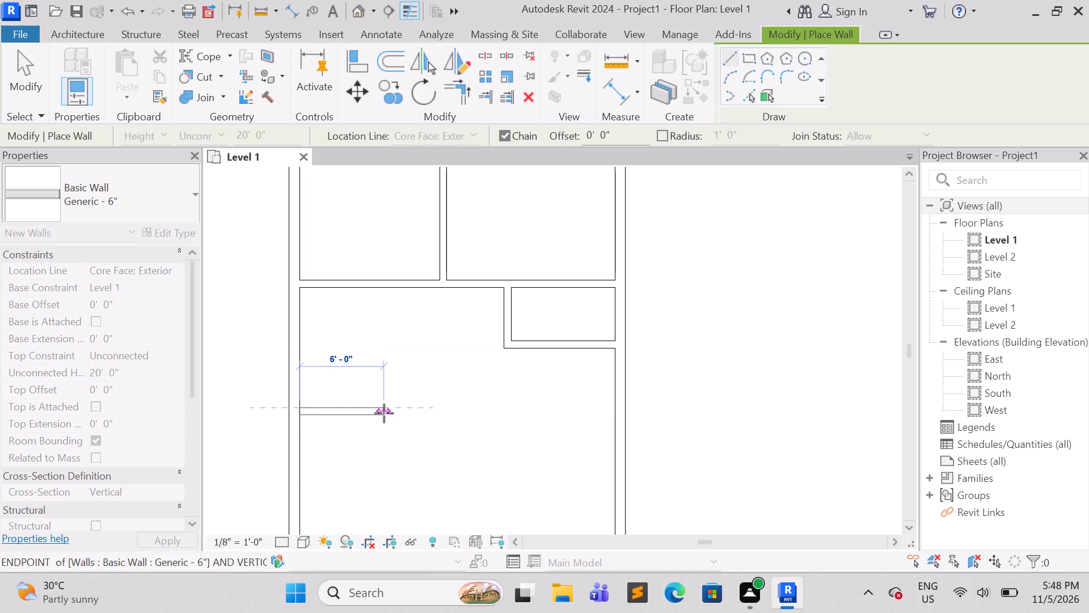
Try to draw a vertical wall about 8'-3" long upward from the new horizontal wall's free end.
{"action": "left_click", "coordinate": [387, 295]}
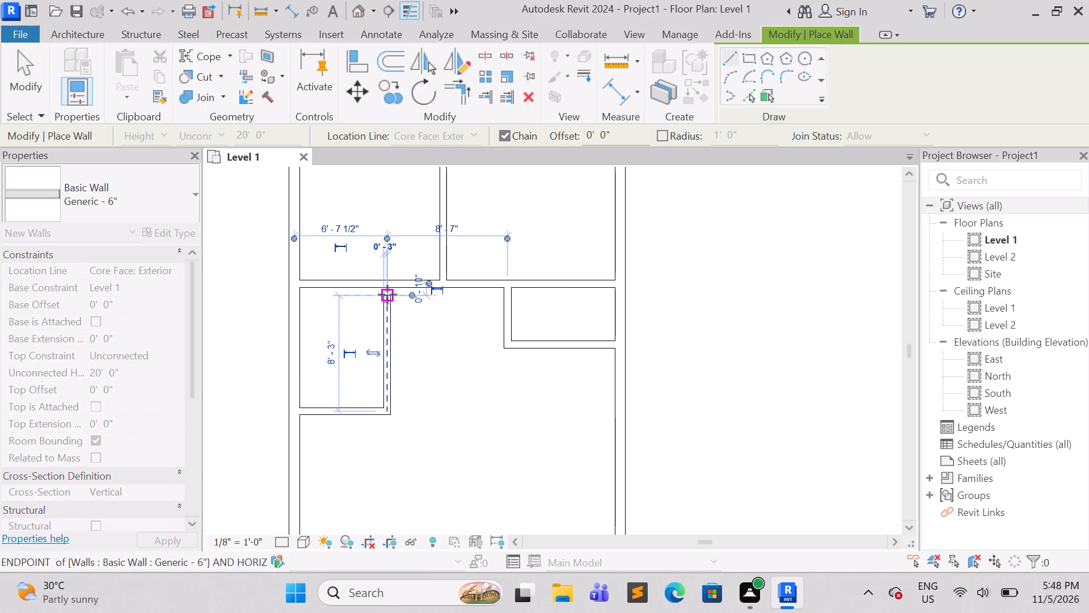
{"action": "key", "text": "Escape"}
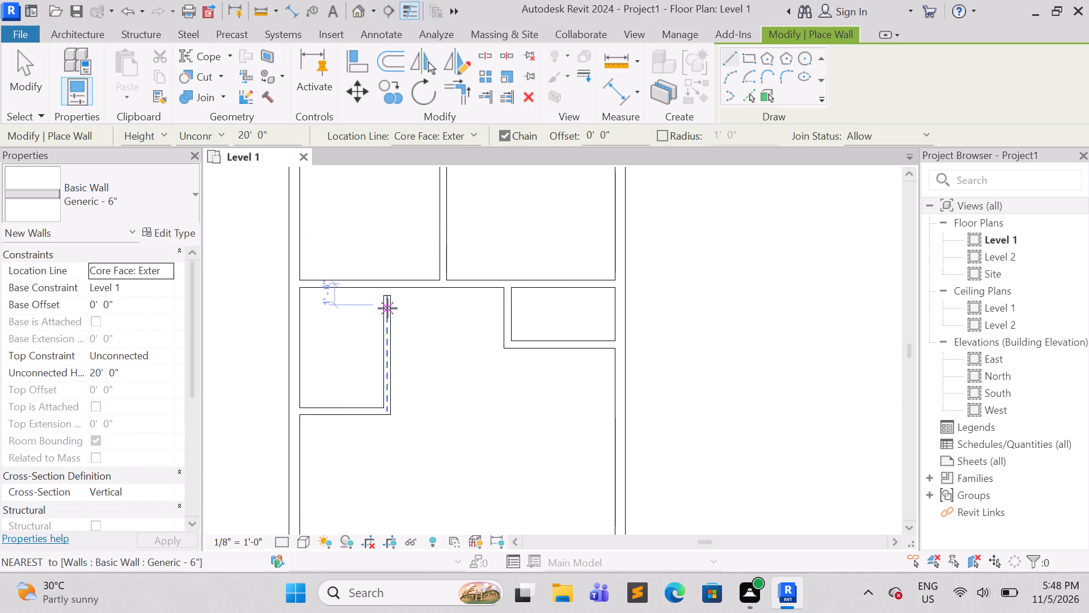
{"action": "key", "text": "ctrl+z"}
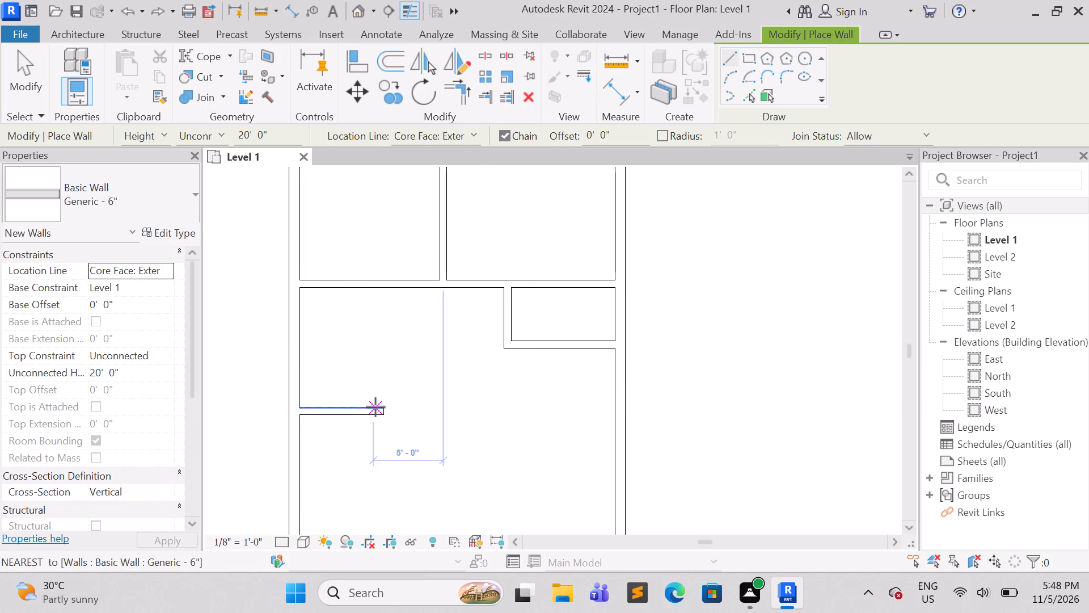
Draw a vertical Generic - 6" wall from the new horizontal wall's free end up to the horizontal interior wall, enclosing a room at the left.
{"action": "left_click", "coordinate": [378, 408]}
{"action": "left_click", "coordinate": [381, 290]}
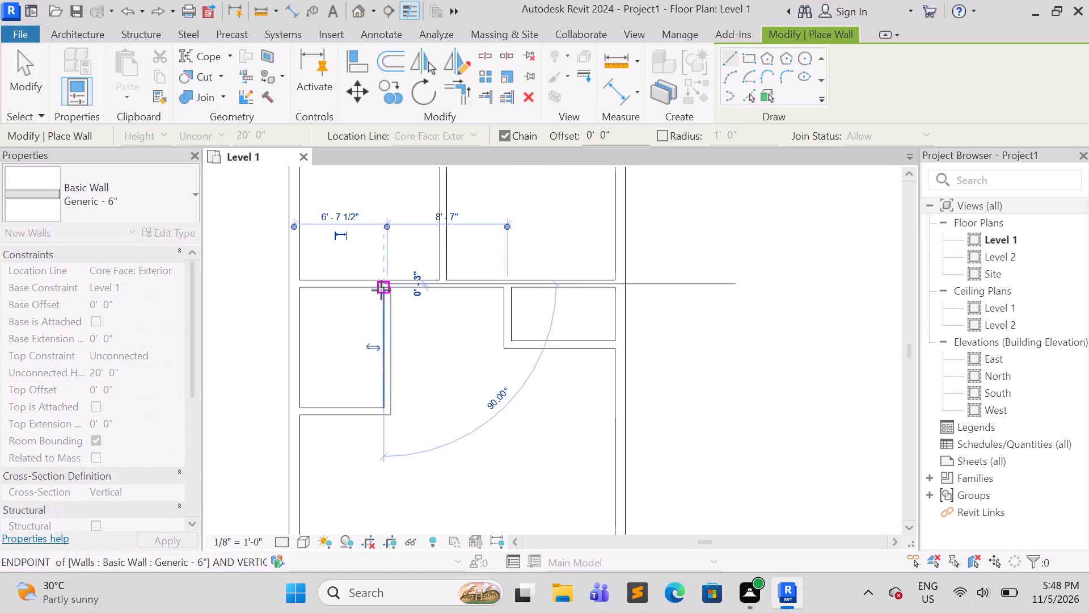
{"action": "right_click", "coordinate": [403, 398]}
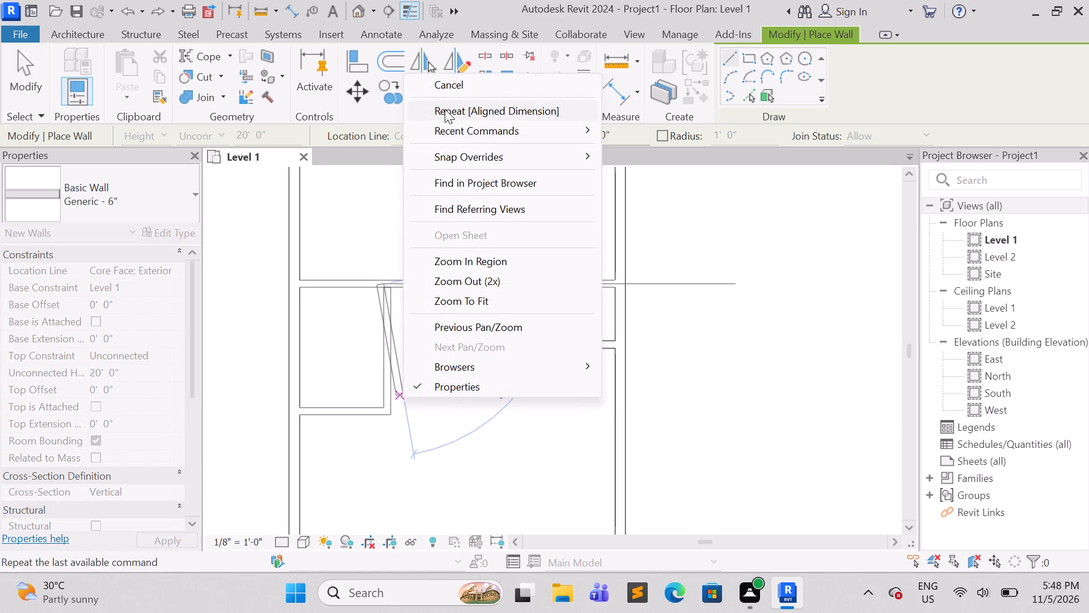
{"action": "left_click", "coordinate": [454, 89]}
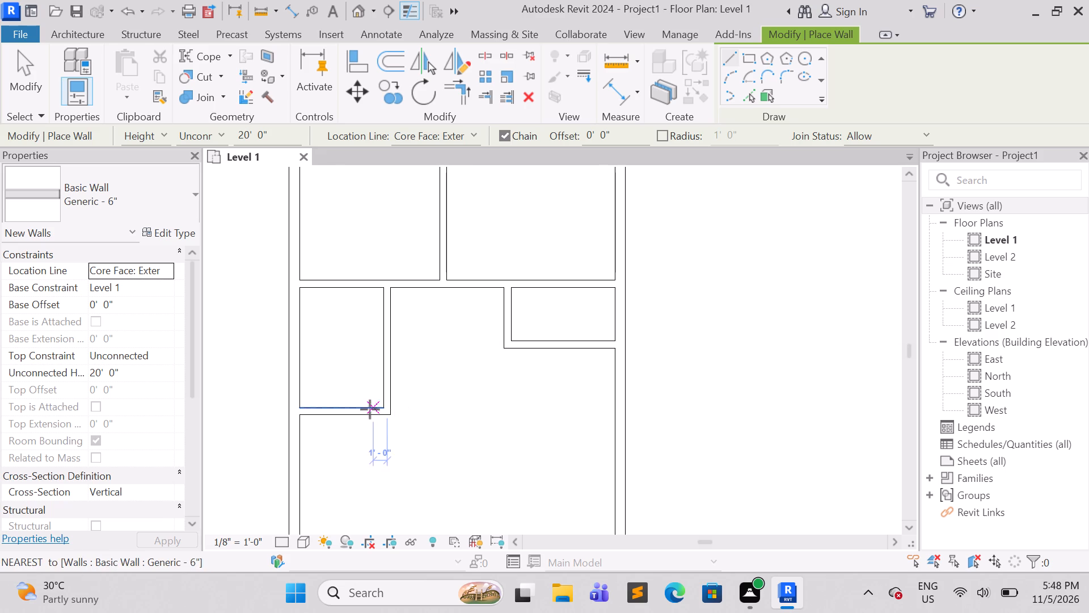
{"action": "scroll", "coordinate": [343, 418], "scroll_direction": "up", "scroll_amount": 3}
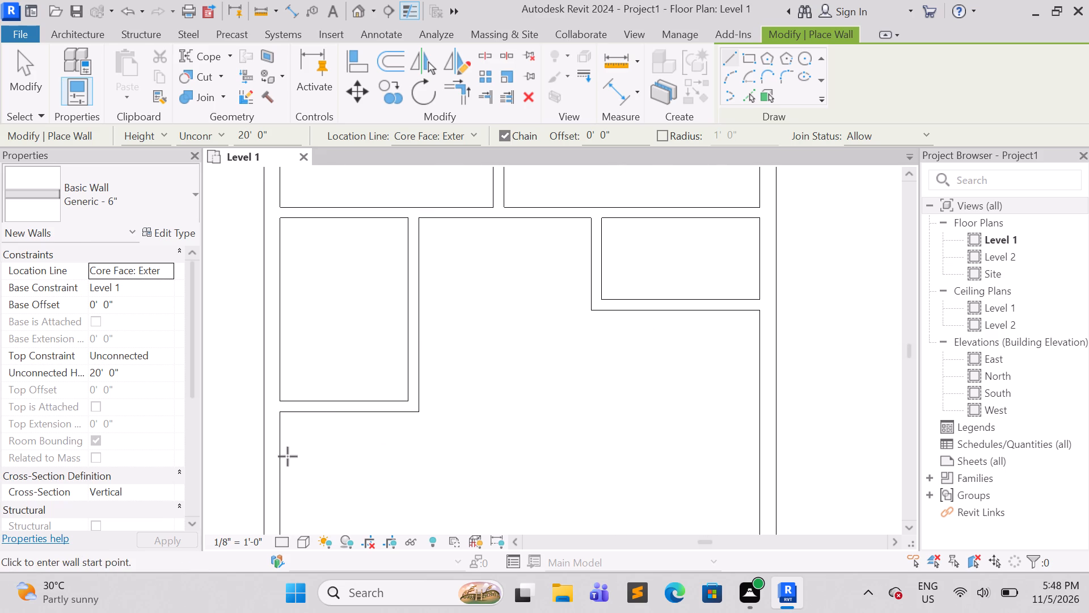
{"action": "key", "text": "Escape"}
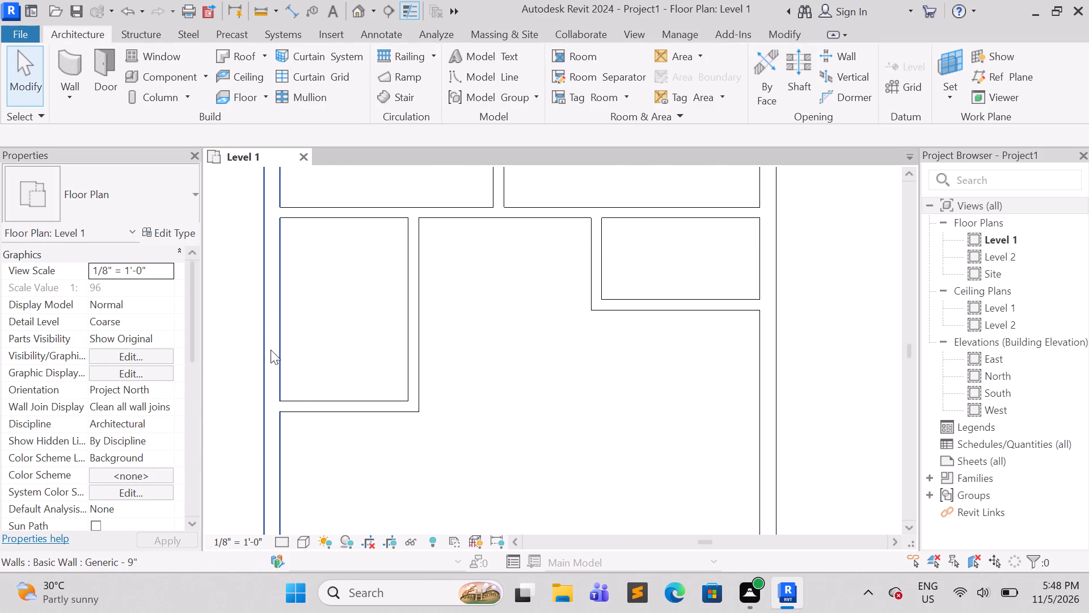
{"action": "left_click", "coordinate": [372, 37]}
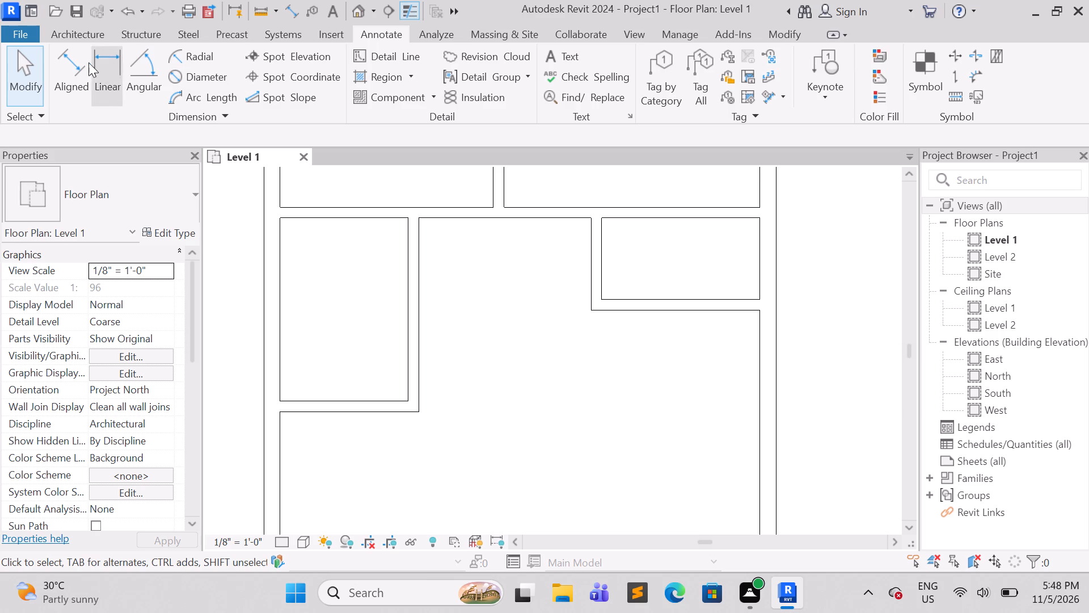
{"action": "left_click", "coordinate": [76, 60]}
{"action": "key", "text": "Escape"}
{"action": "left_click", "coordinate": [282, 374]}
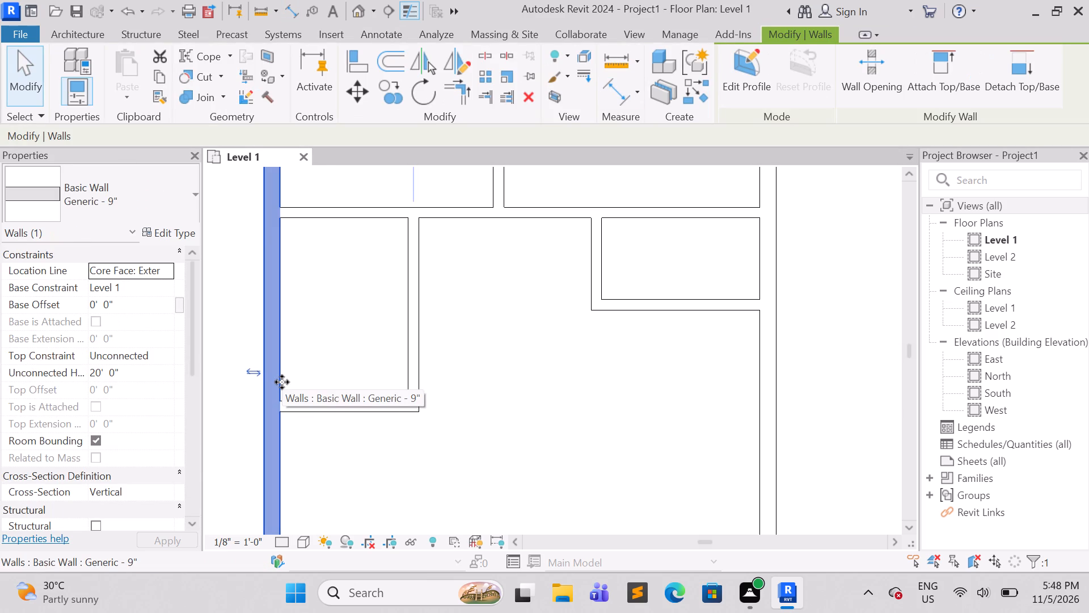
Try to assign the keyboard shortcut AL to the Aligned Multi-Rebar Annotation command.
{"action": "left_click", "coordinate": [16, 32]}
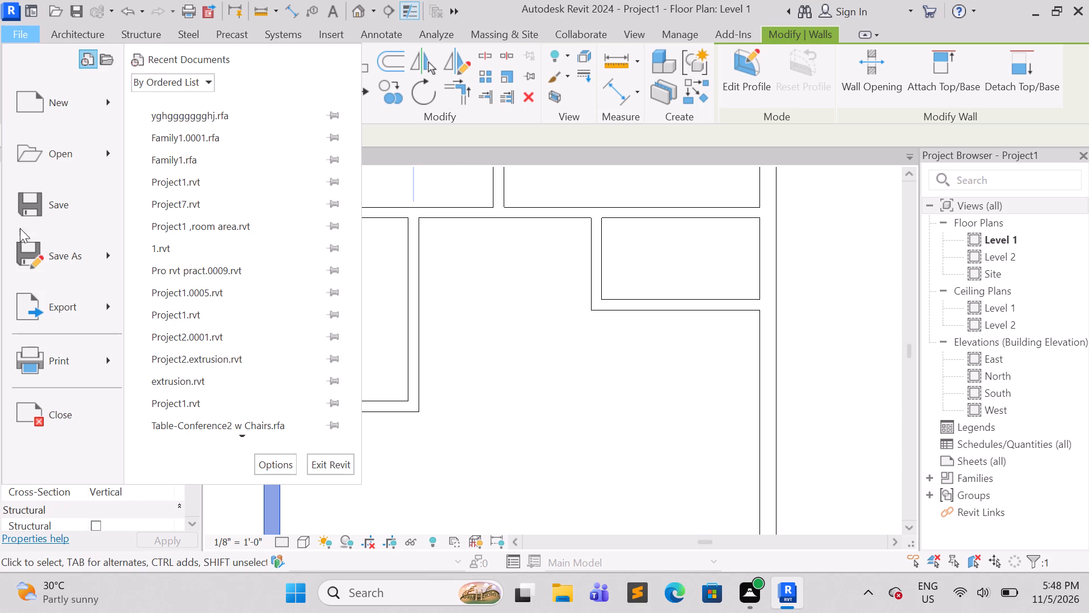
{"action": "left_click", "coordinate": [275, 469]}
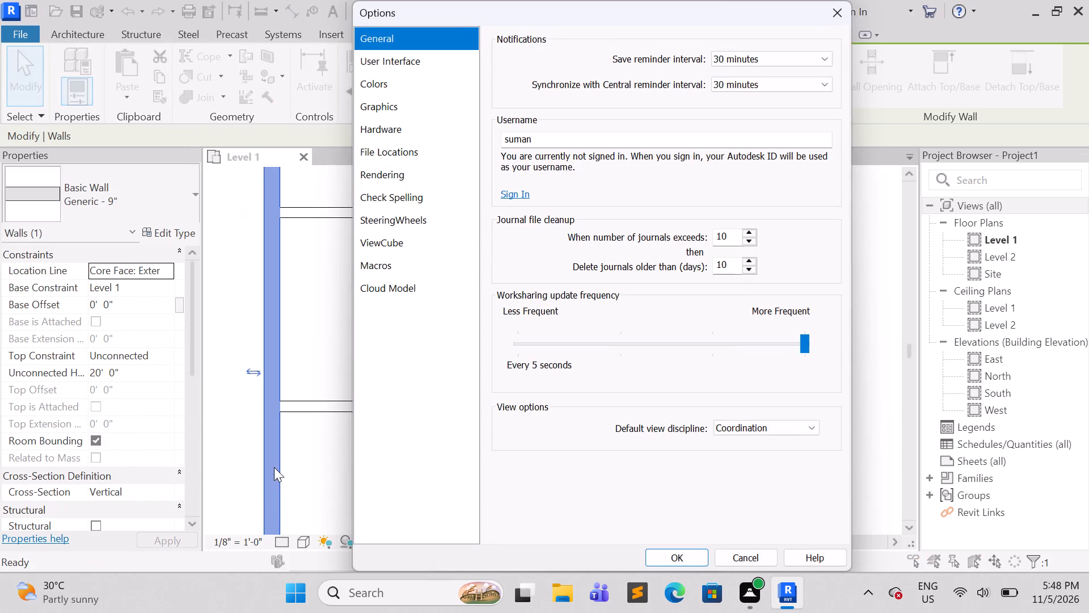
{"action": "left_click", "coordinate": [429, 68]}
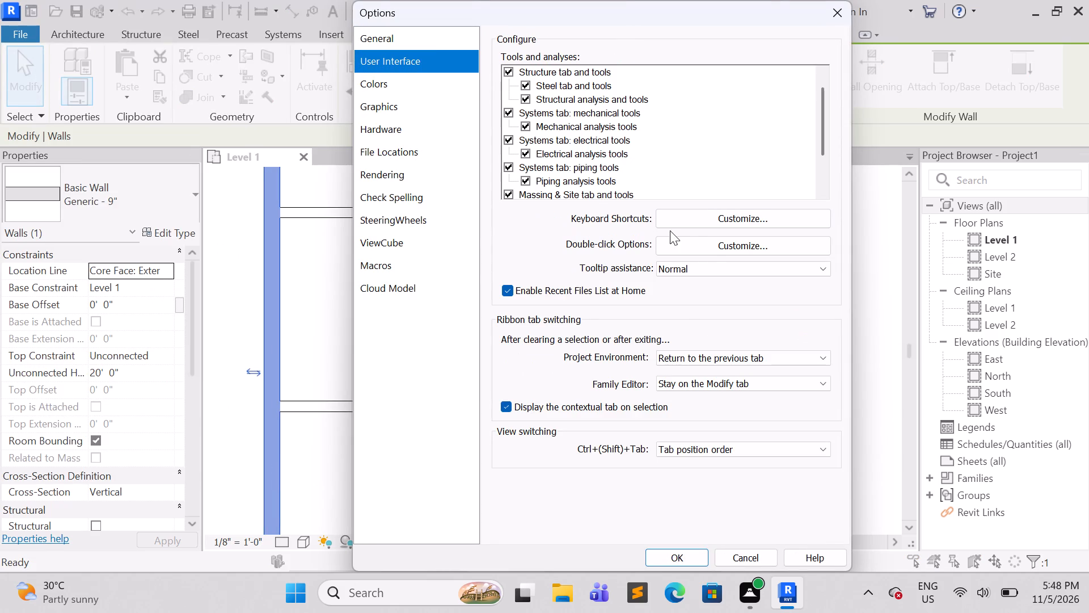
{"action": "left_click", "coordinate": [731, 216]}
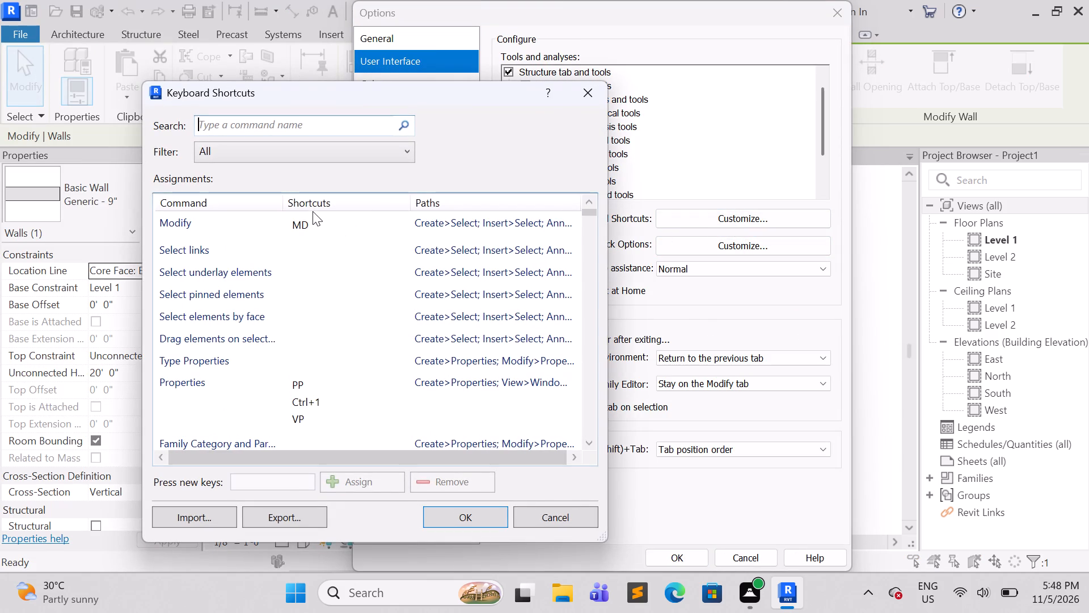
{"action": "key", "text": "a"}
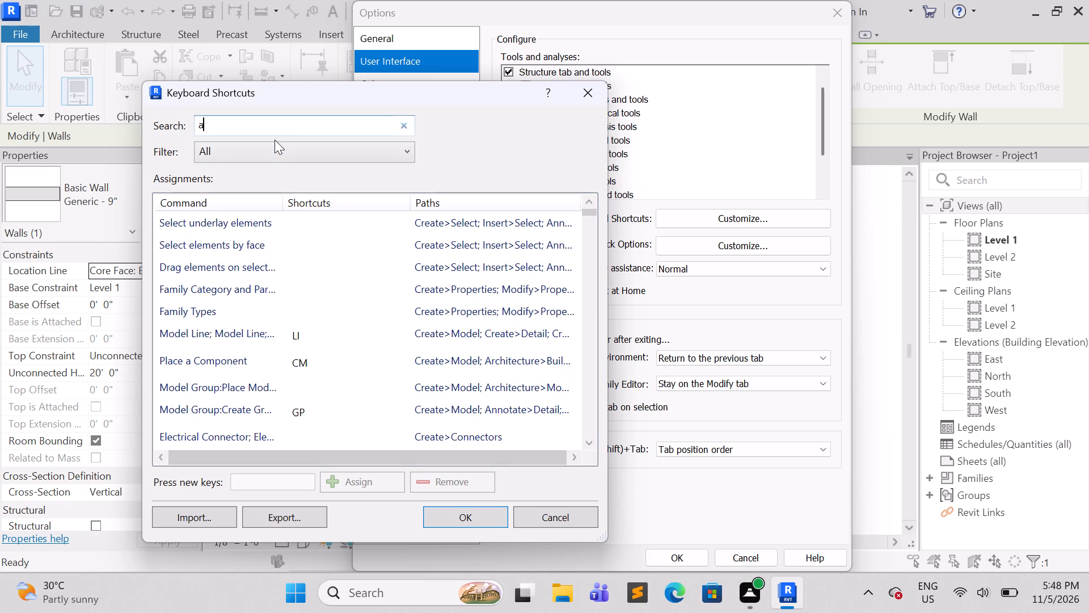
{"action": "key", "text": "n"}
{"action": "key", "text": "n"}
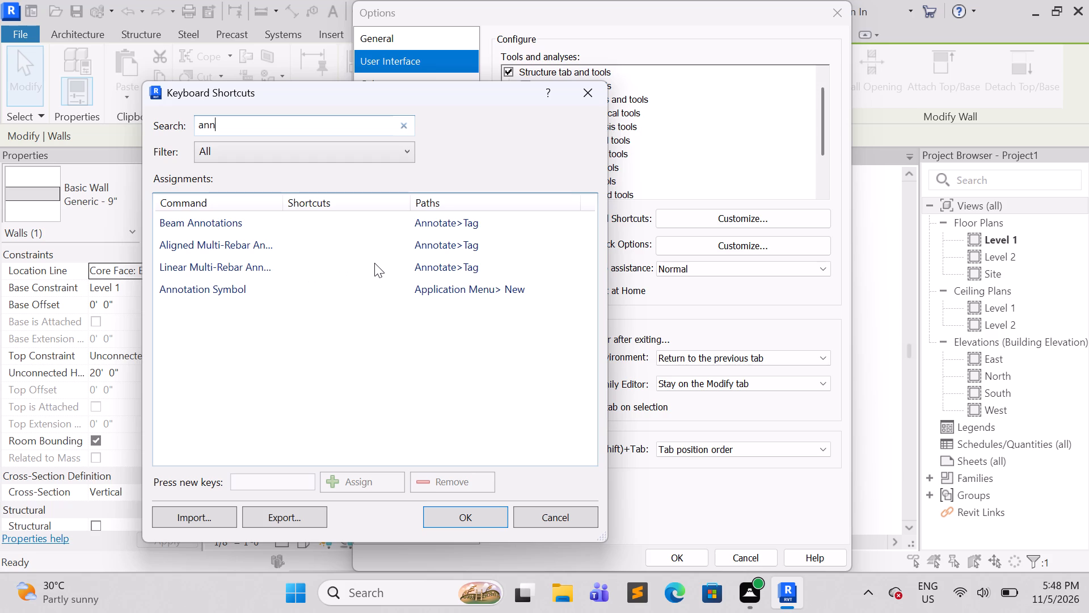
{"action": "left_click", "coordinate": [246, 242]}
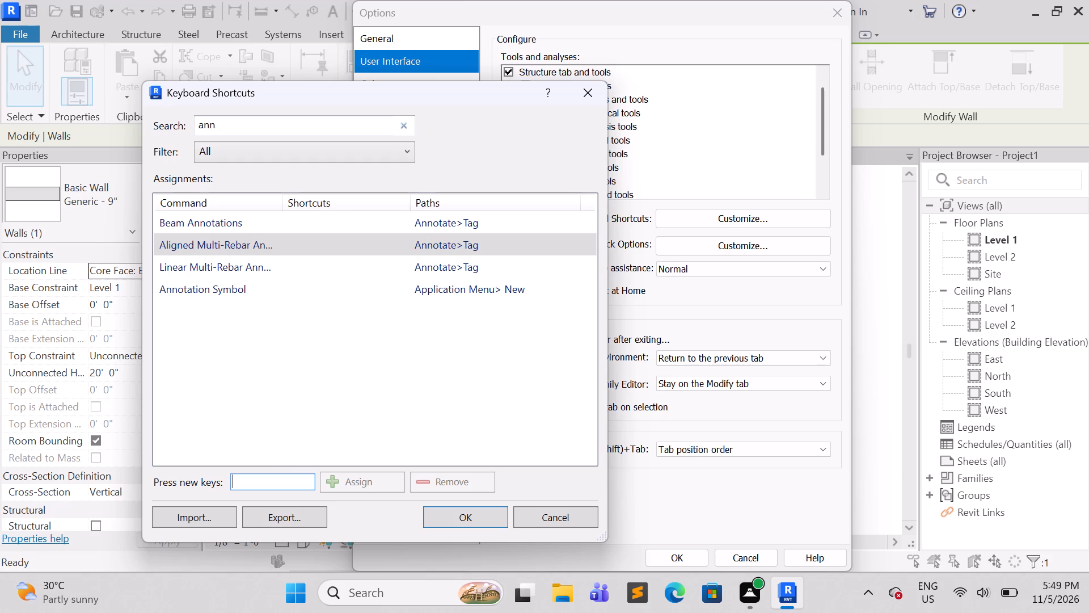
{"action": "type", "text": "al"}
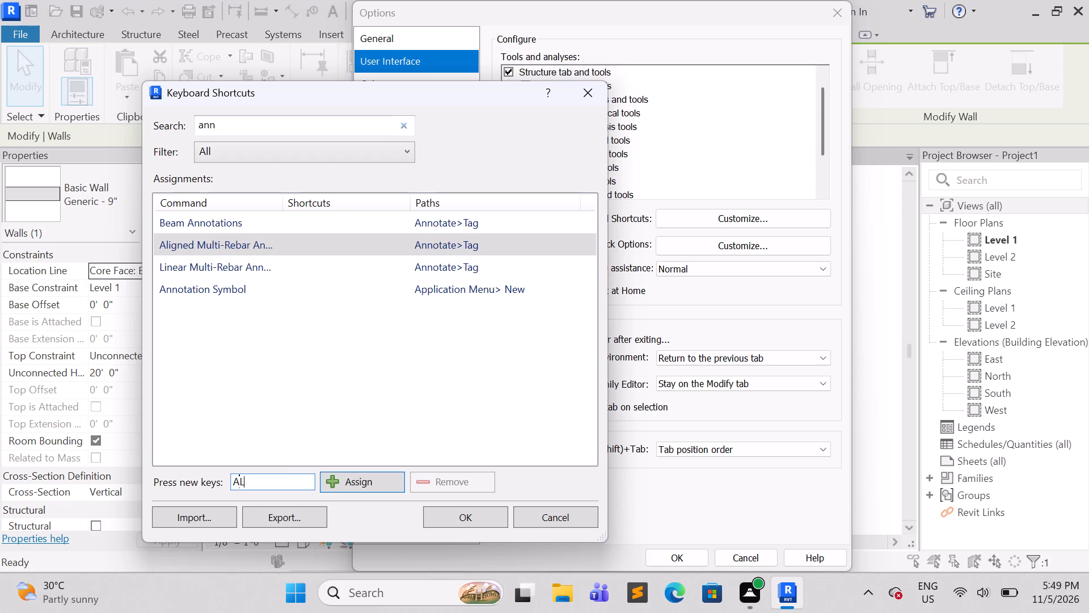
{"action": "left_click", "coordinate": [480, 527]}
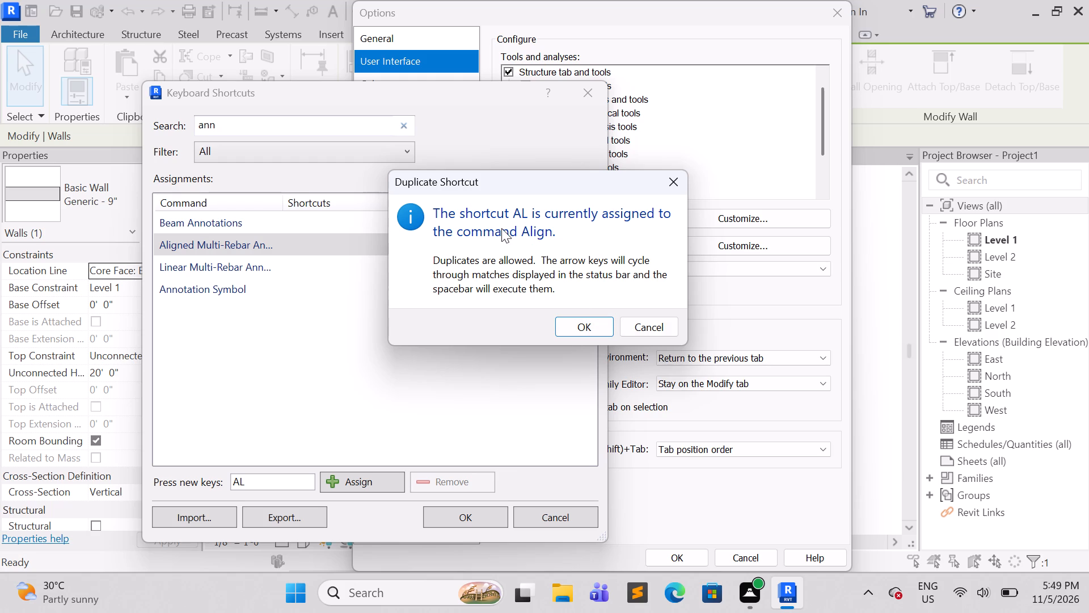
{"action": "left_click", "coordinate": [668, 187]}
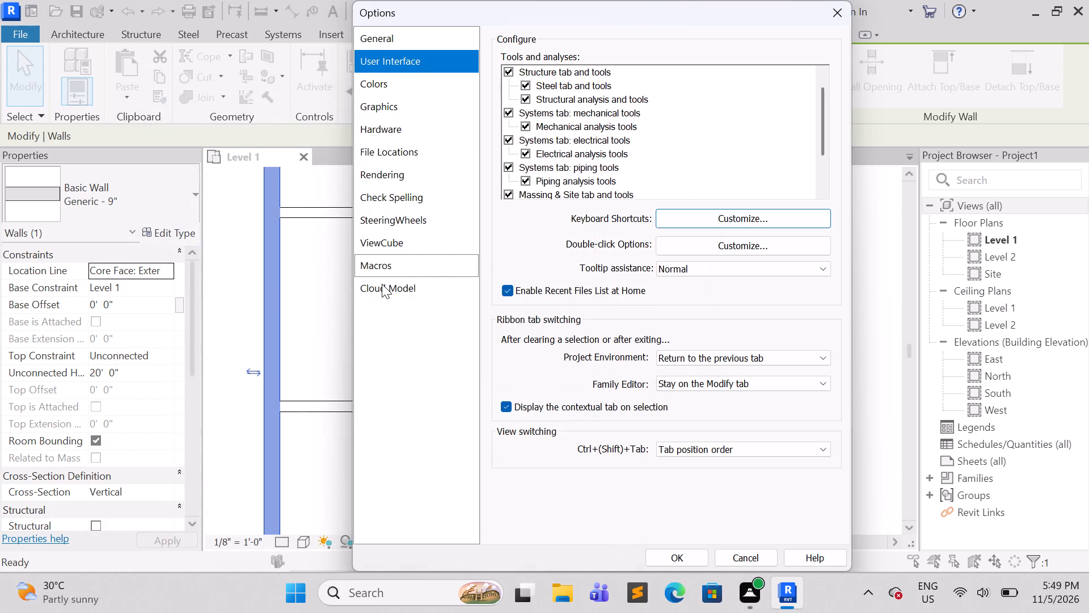
Search the keyboard shortcut assignments for "ann" and close the settings without changing anything.
{"action": "left_click", "coordinate": [694, 208]}
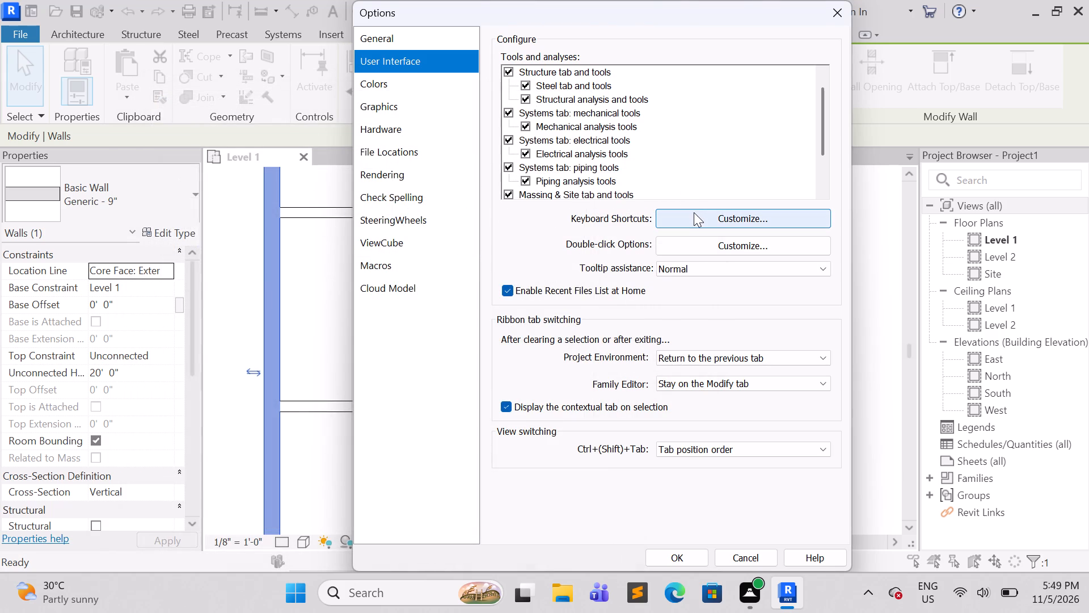
{"action": "left_click", "coordinate": [694, 212]}
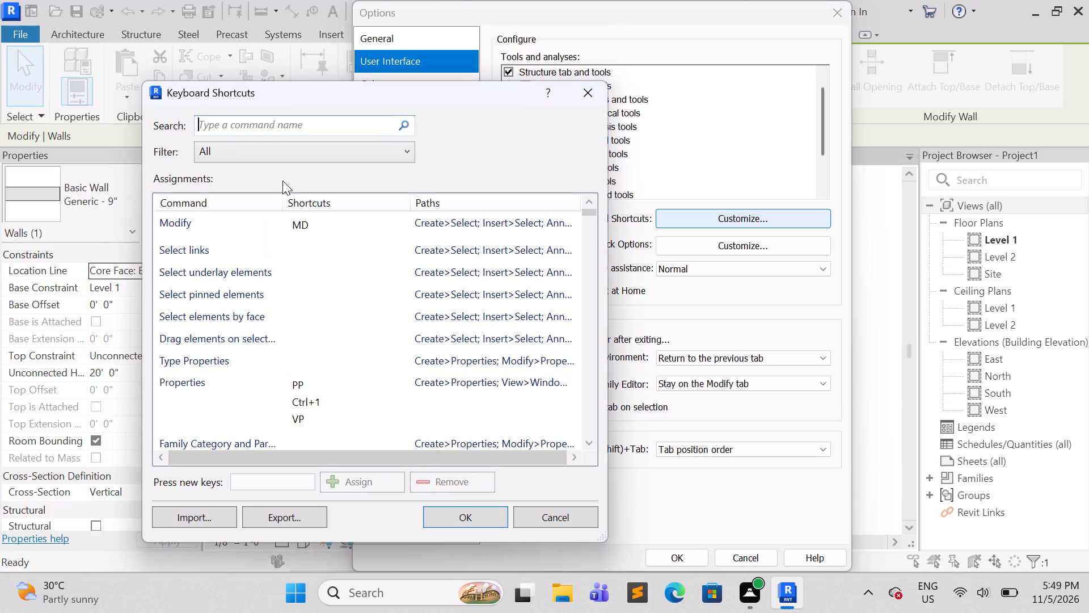
{"action": "key", "text": "a"}
{"action": "key", "text": "n"}
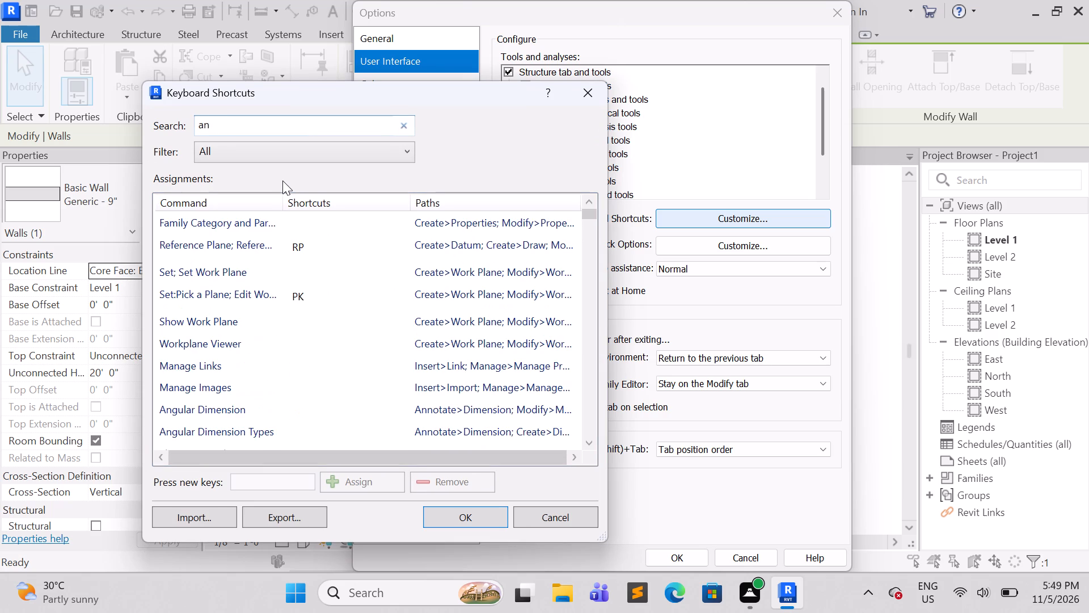
{"action": "key", "text": "n"}
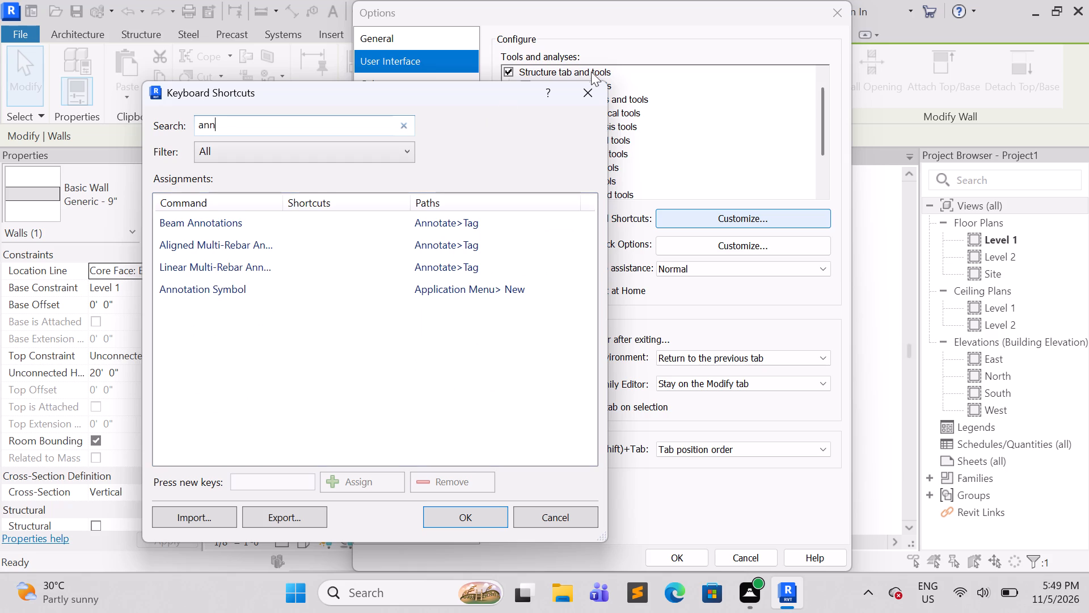
{"action": "left_click", "coordinate": [594, 92]}
{"action": "left_click", "coordinate": [841, 17]}
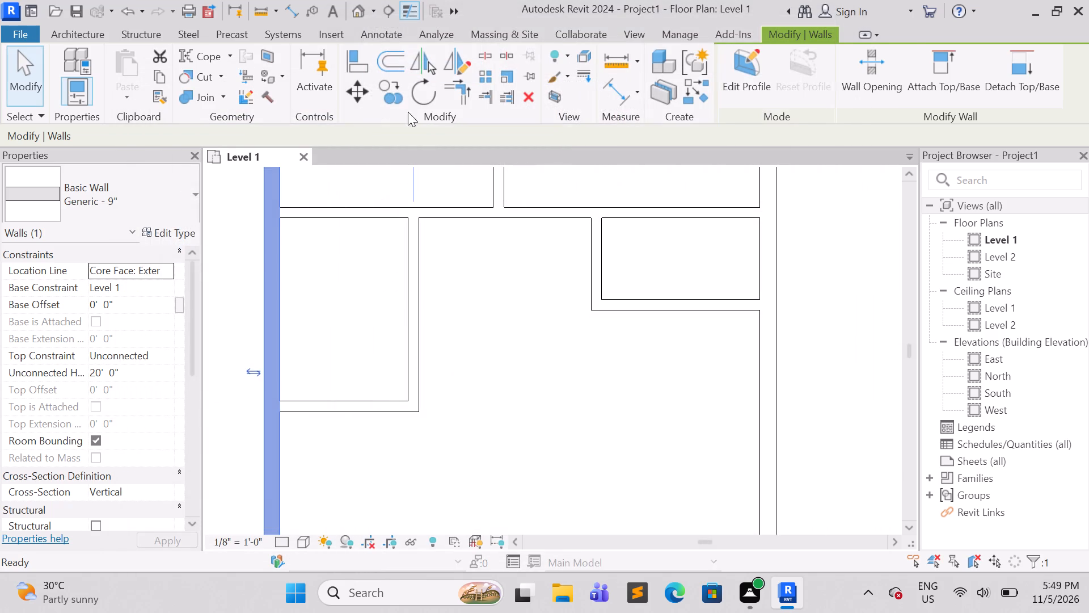
Look over the annotation tools, search the keyboard shortcut assignments for "ann" again, and clear the wall selection.
{"action": "left_click", "coordinate": [391, 31]}
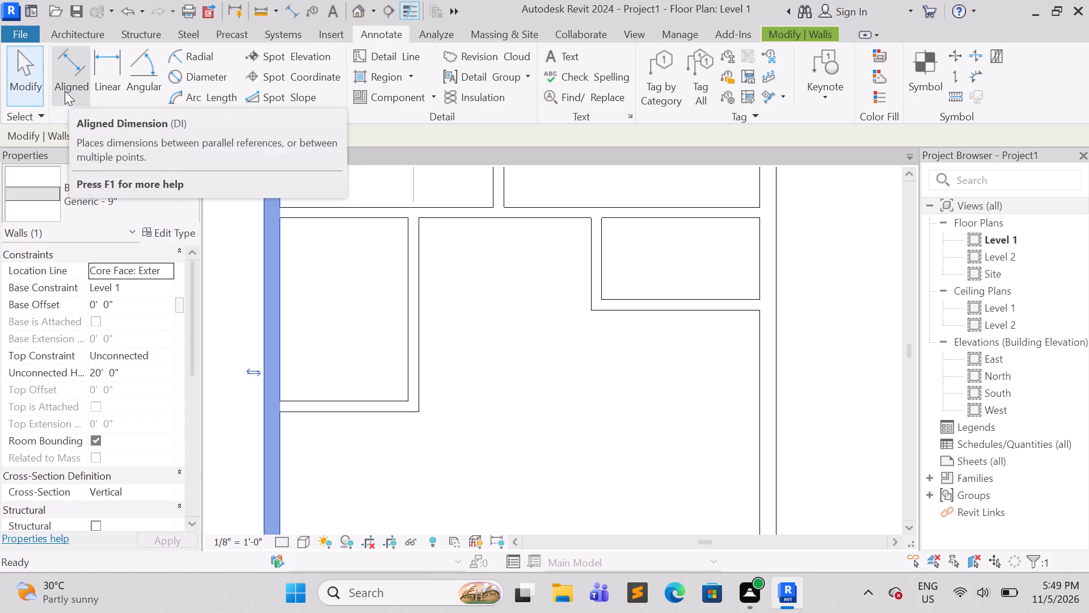
{"action": "left_click", "coordinate": [14, 31]}
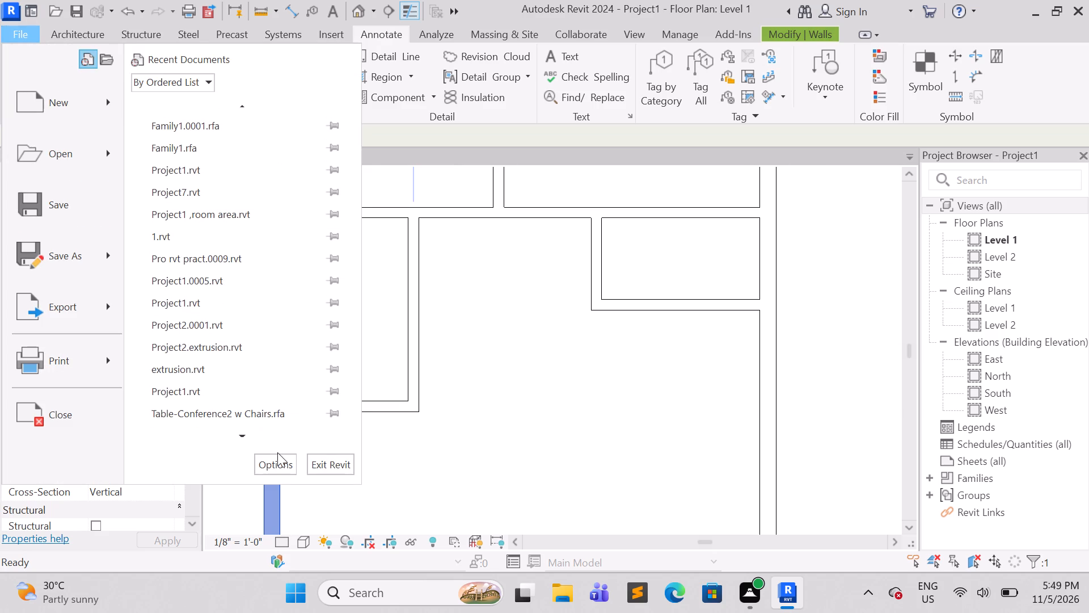
{"action": "left_click", "coordinate": [271, 468]}
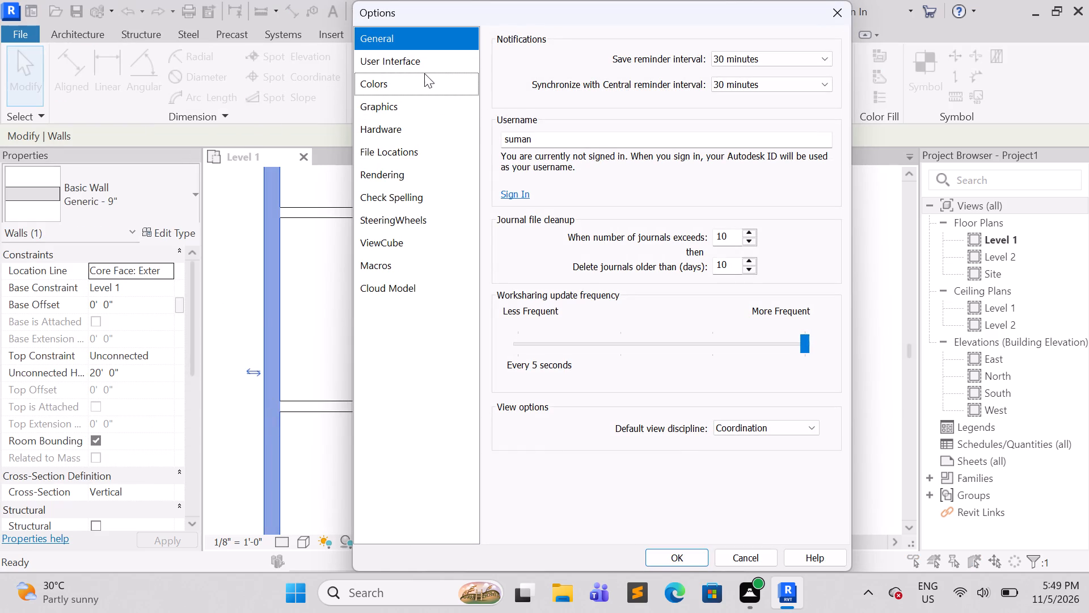
{"action": "left_click", "coordinate": [429, 61]}
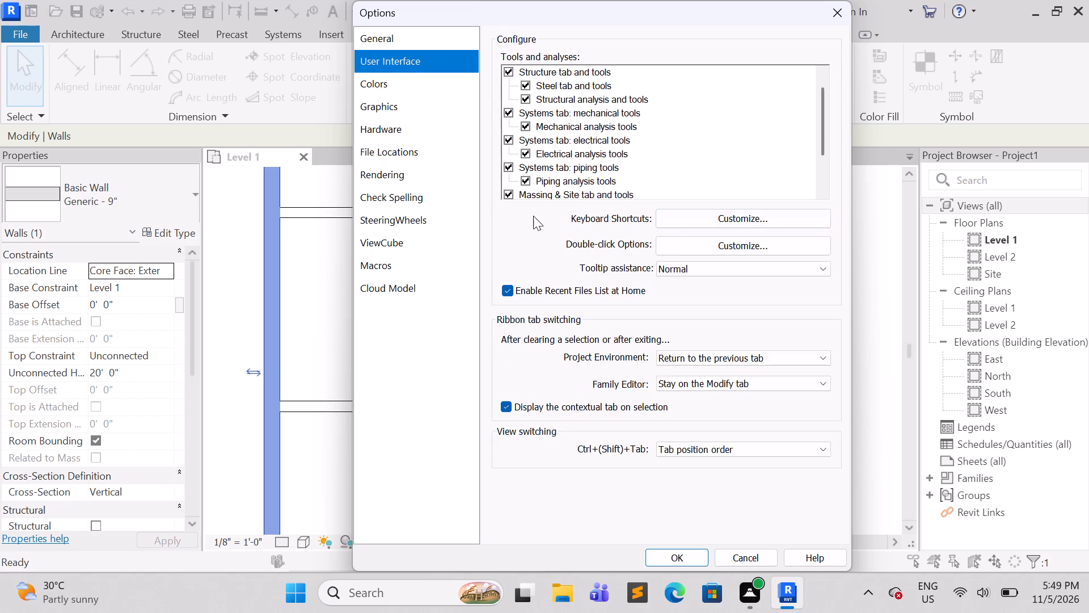
{"action": "left_click", "coordinate": [724, 212]}
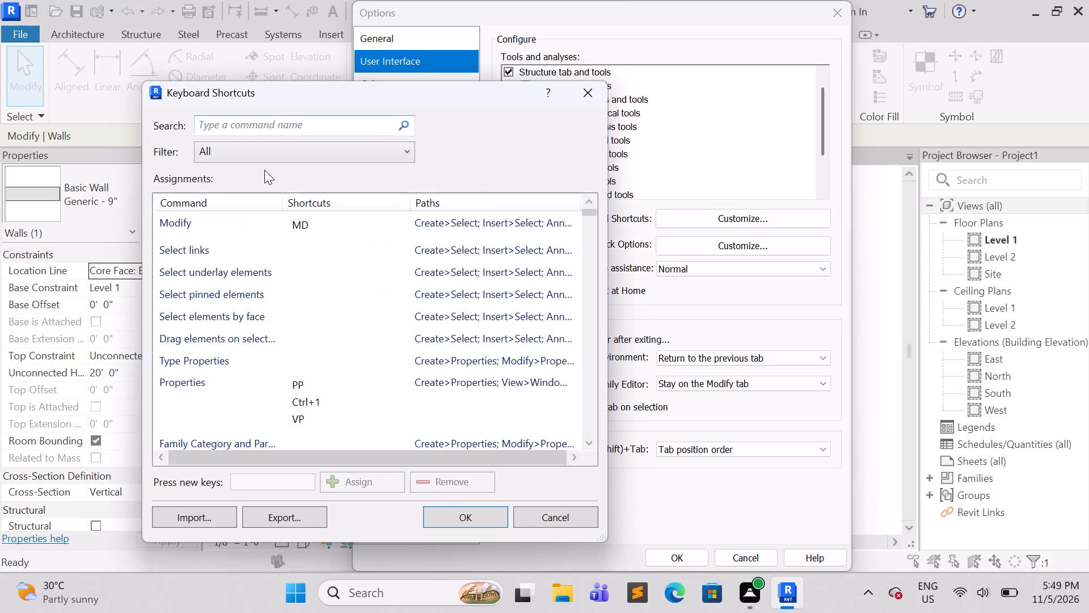
{"action": "left_click", "coordinate": [299, 118]}
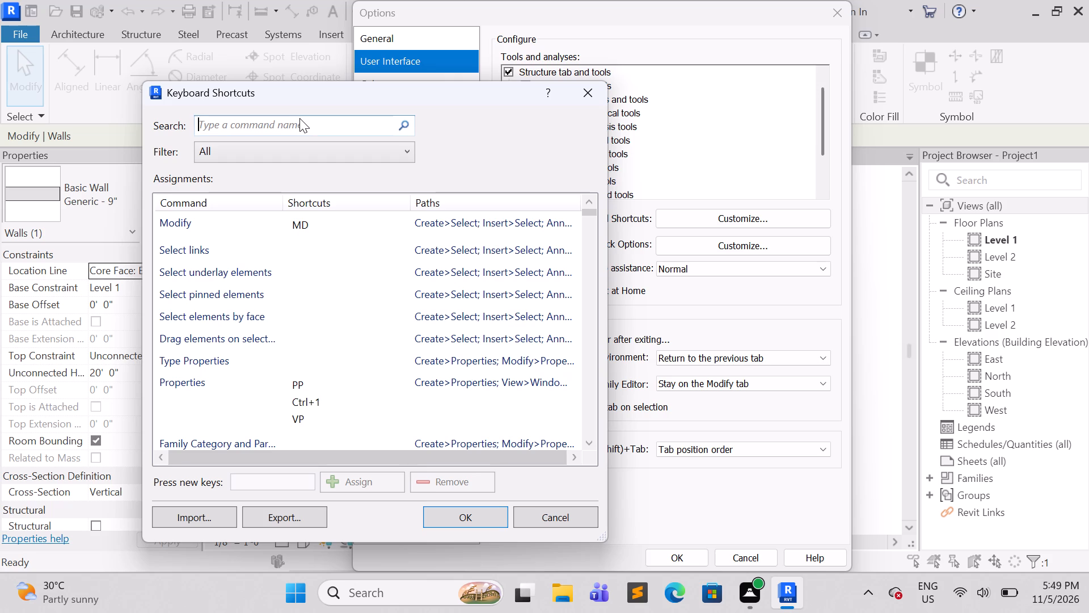
{"action": "type", "text": "ann"}
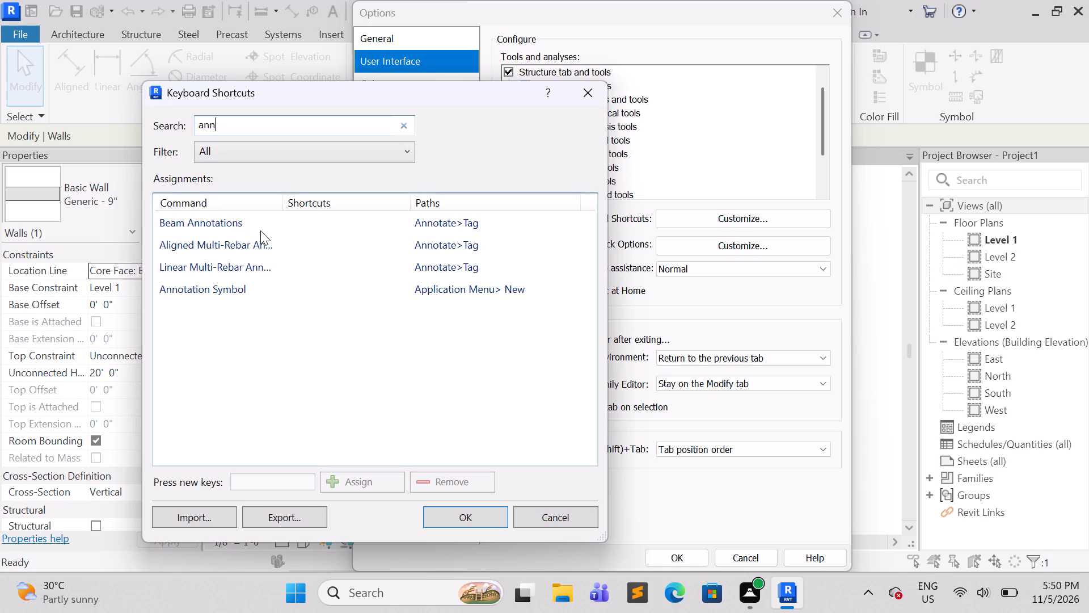
{"action": "left_click", "coordinate": [589, 93]}
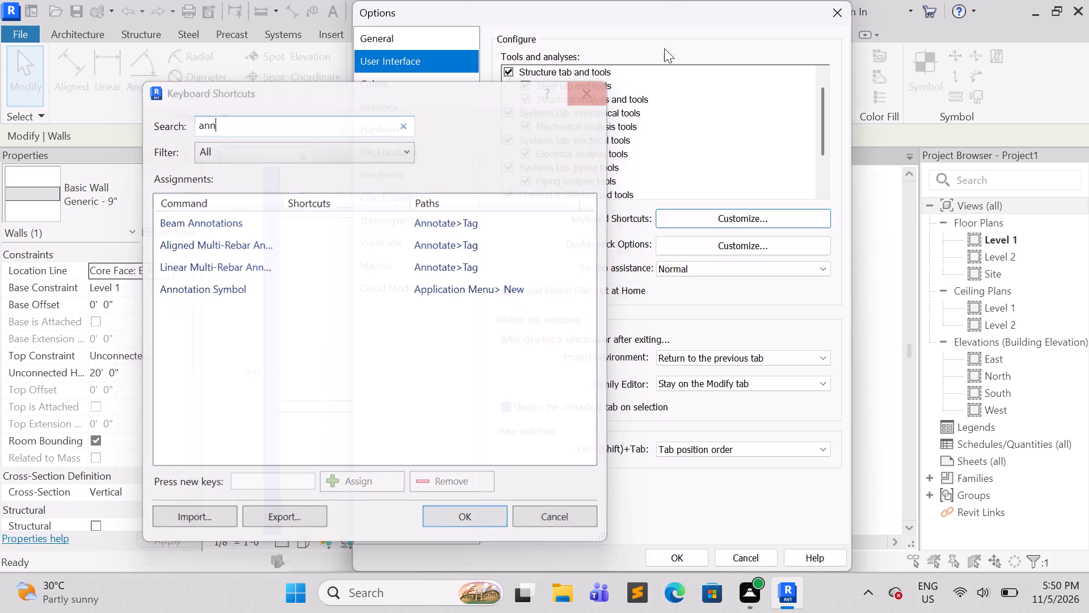
{"action": "left_click", "coordinate": [841, 7]}
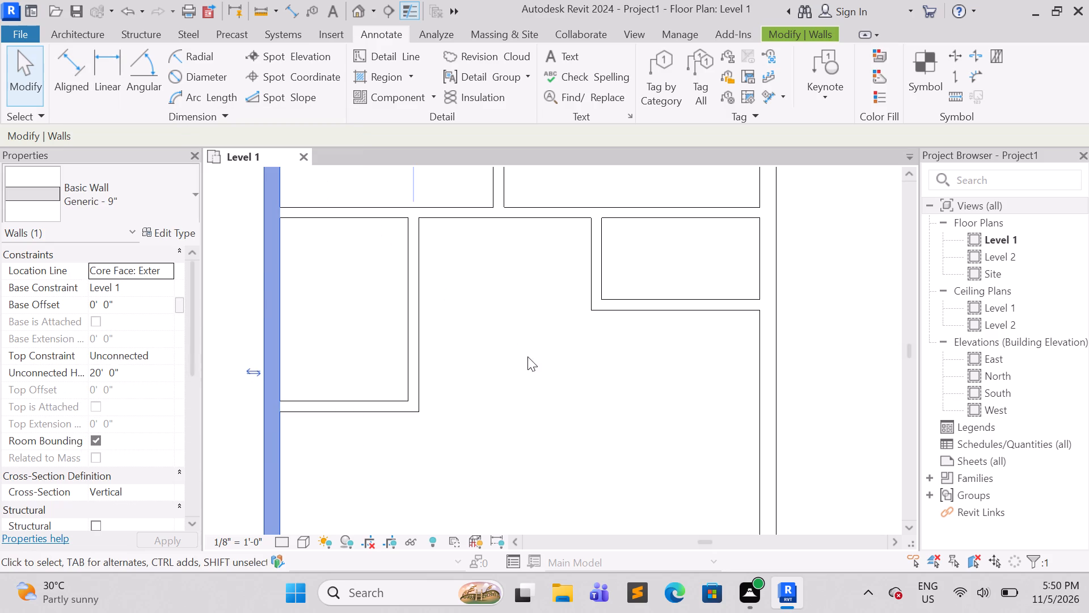
{"action": "key", "text": "Escape"}
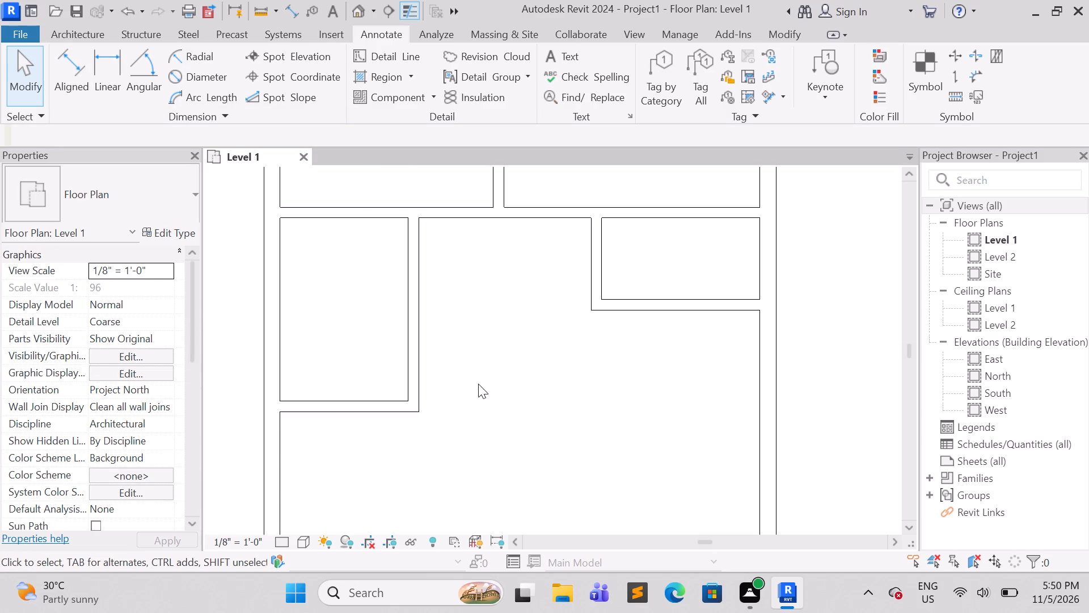
Check the left room's clear width between its side walls' inner faces with an Aligned dimension, without placing it.
{"action": "scroll", "coordinate": [473, 394], "scroll_direction": "down", "scroll_amount": 4}
{"action": "key", "text": "d"}
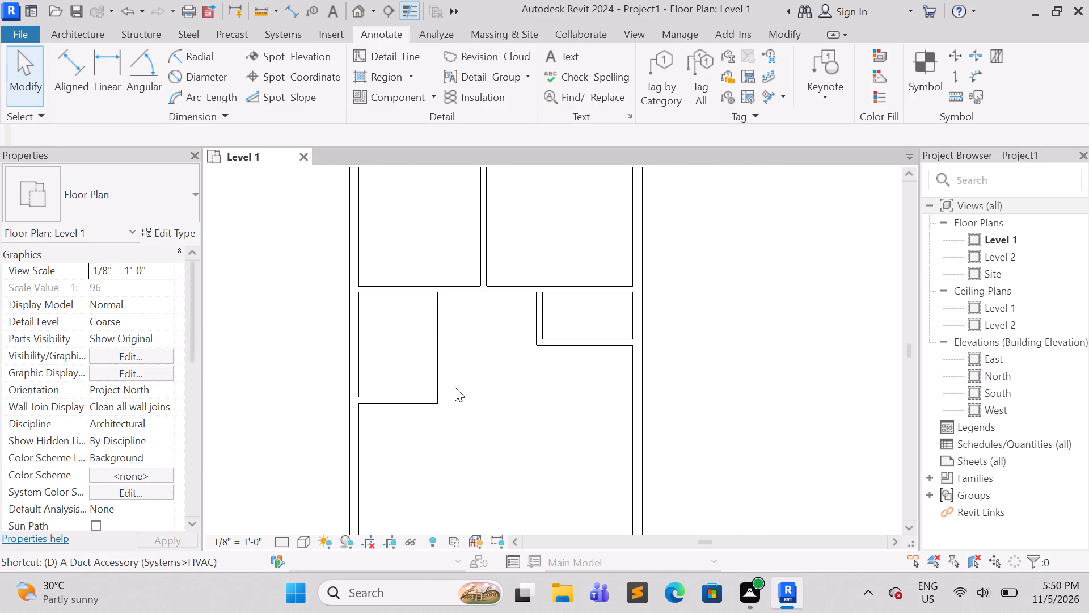
{"action": "key", "text": "i"}
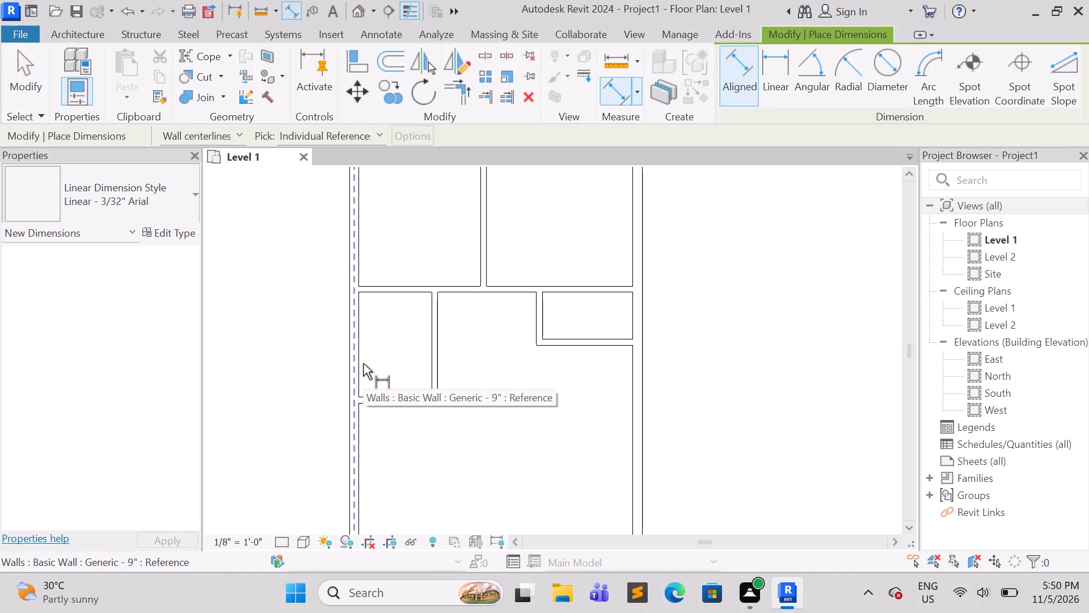
{"action": "key", "text": "Tab"}
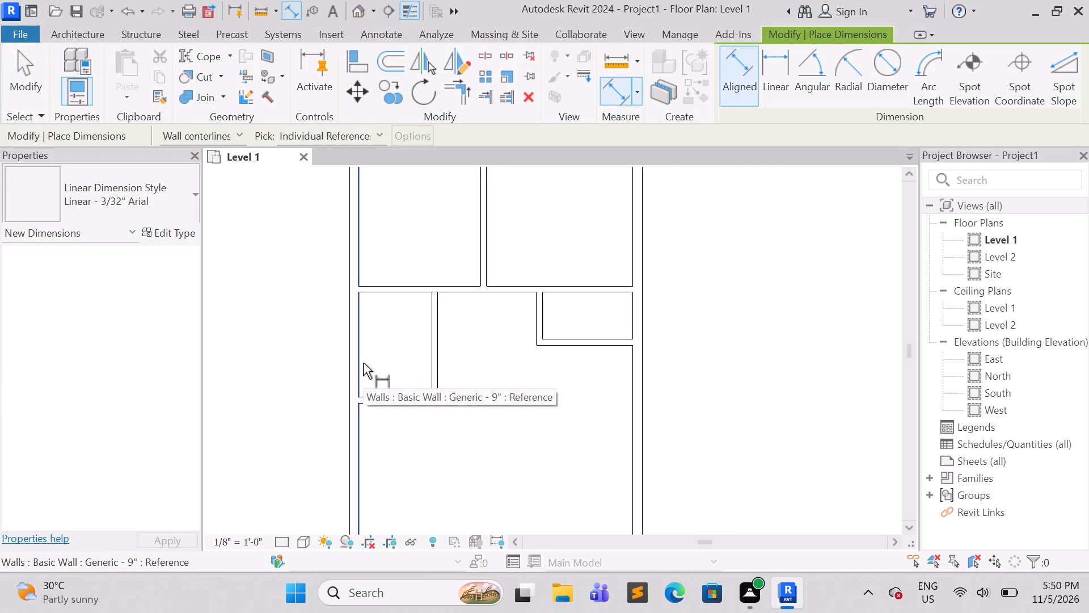
{"action": "left_click", "coordinate": [363, 363]}
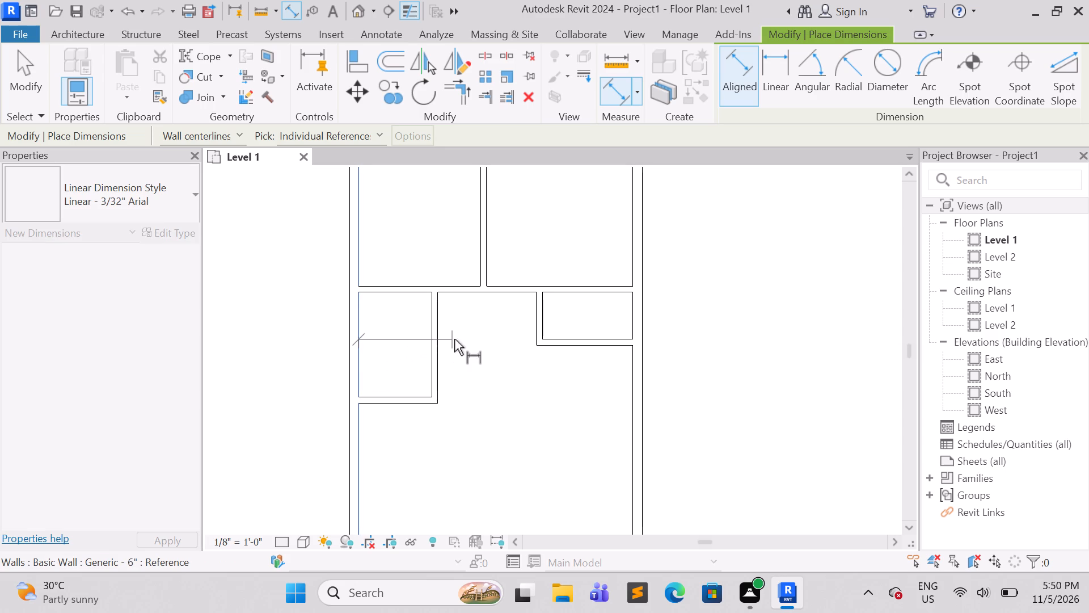
{"action": "key", "text": "Tab"}
{"action": "key", "text": "Tab"}
{"action": "left_click", "coordinate": [433, 343]}
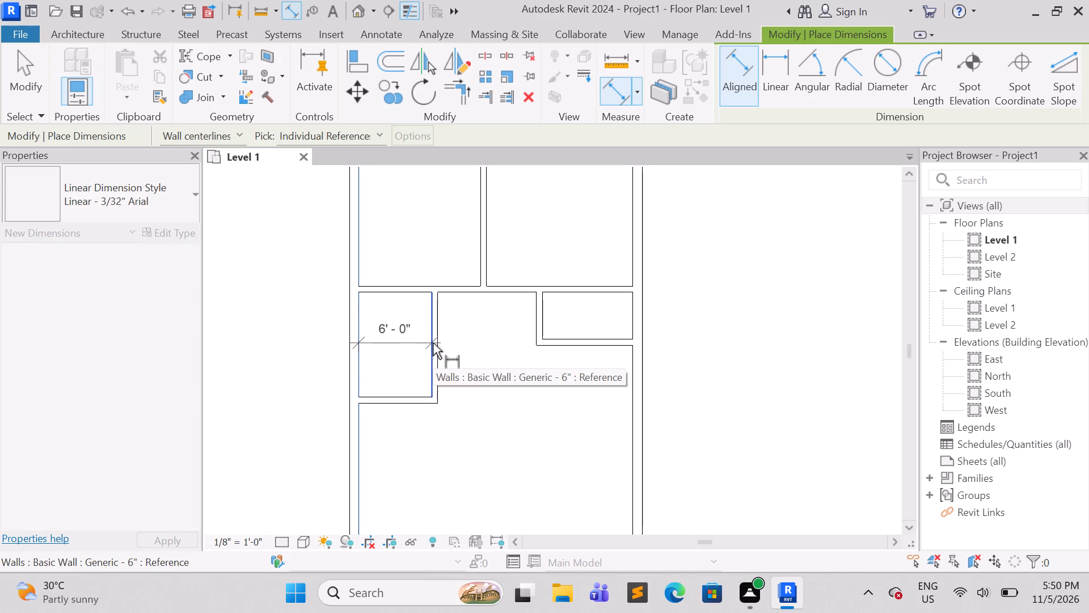
{"action": "key", "text": "Escape"}
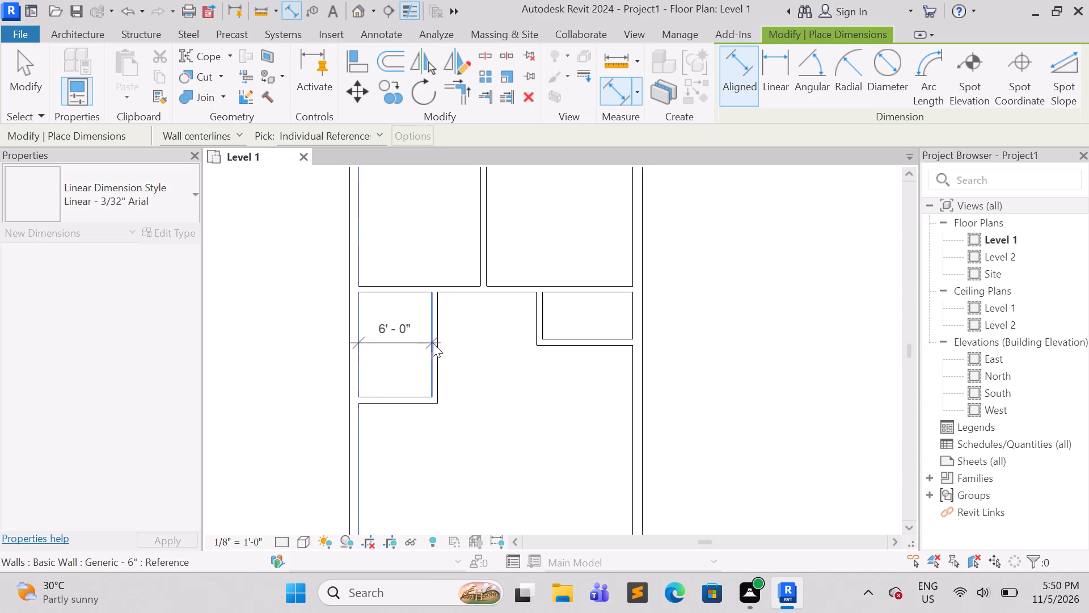
Check the left room's clear length between its upper and lower walls' inner faces with an Aligned dimension, without placing it.
{"action": "key", "text": "Tab"}
{"action": "left_click", "coordinate": [403, 291]}
{"action": "key", "text": "Tab"}
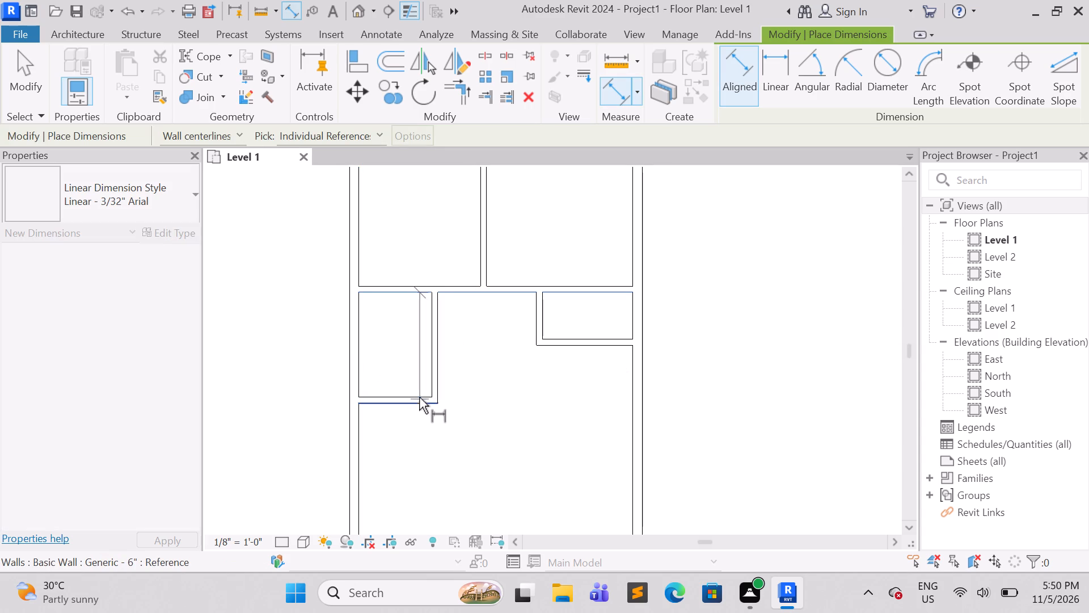
{"action": "left_click", "coordinate": [419, 397]}
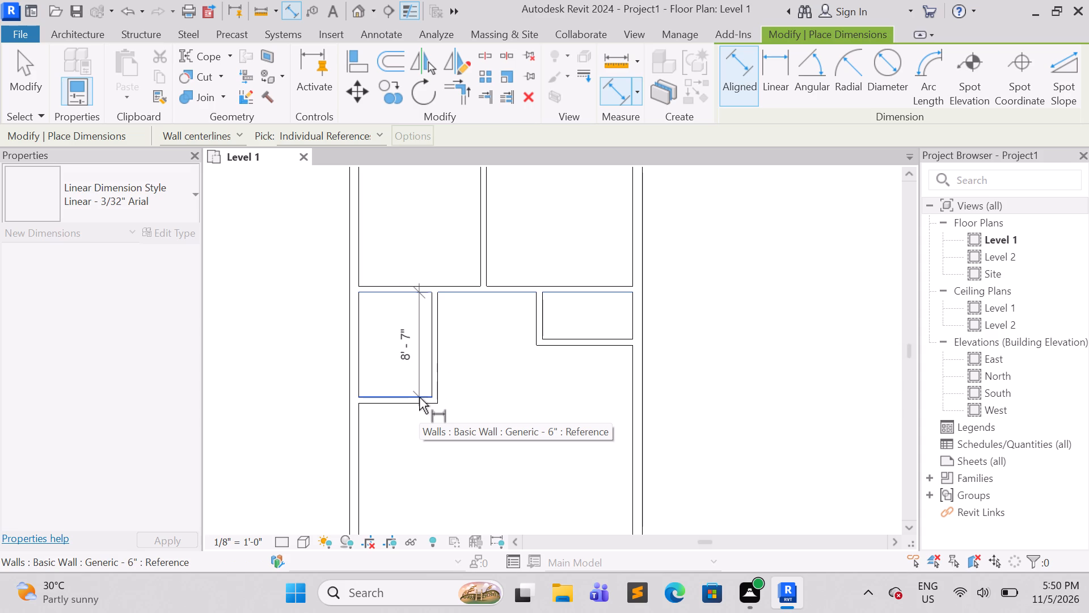
{"action": "key", "text": "Escape"}
{"action": "key", "text": "Escape"}
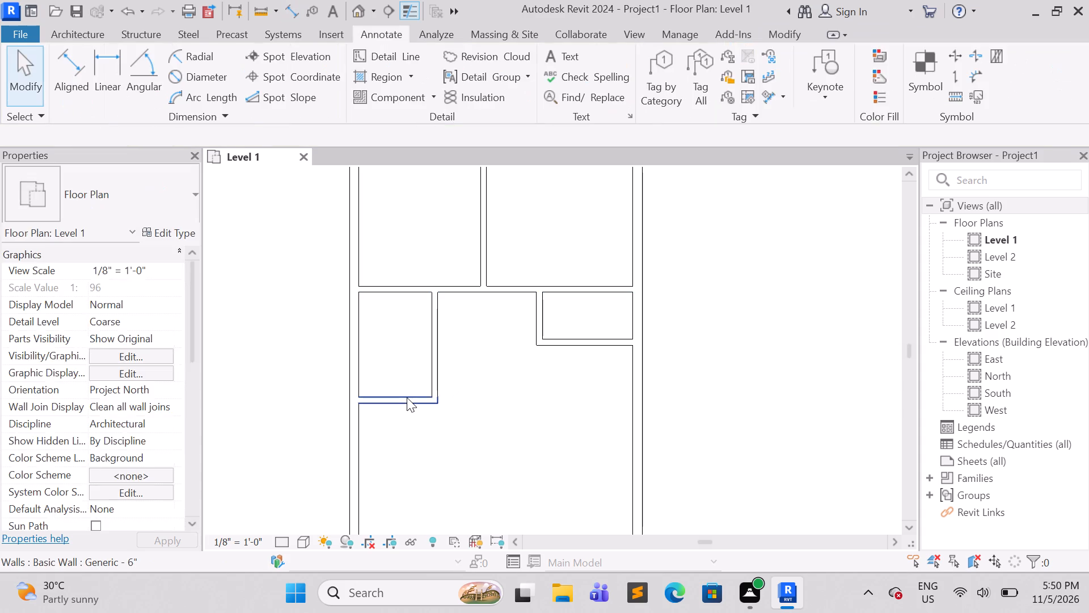
Move the left room's lower wall so its distance from the wall above is 8' 6".
{"action": "left_click", "coordinate": [407, 397]}
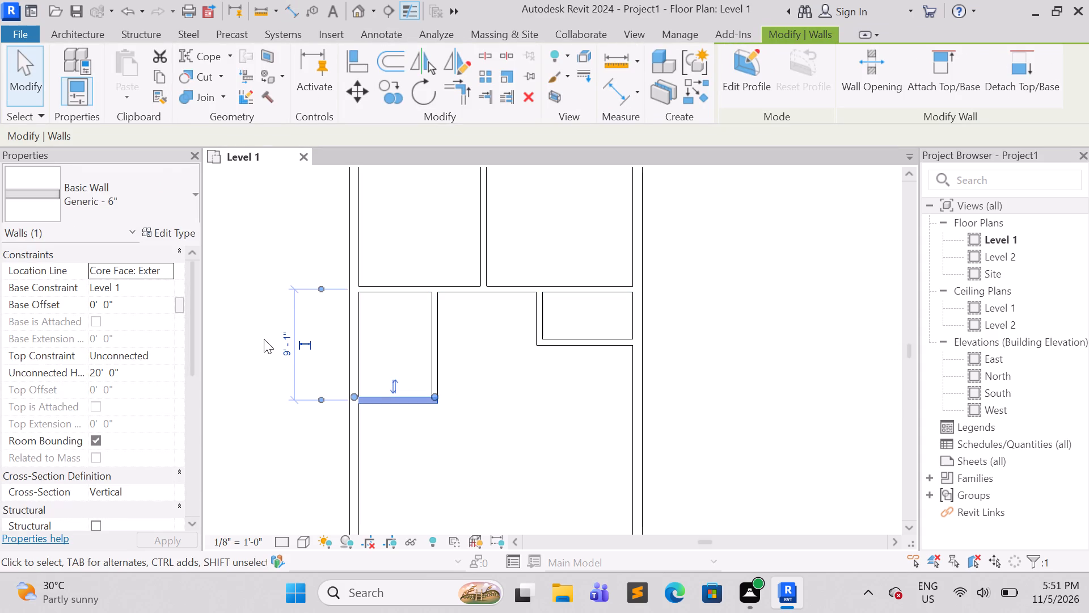
{"action": "left_click", "coordinate": [292, 356]}
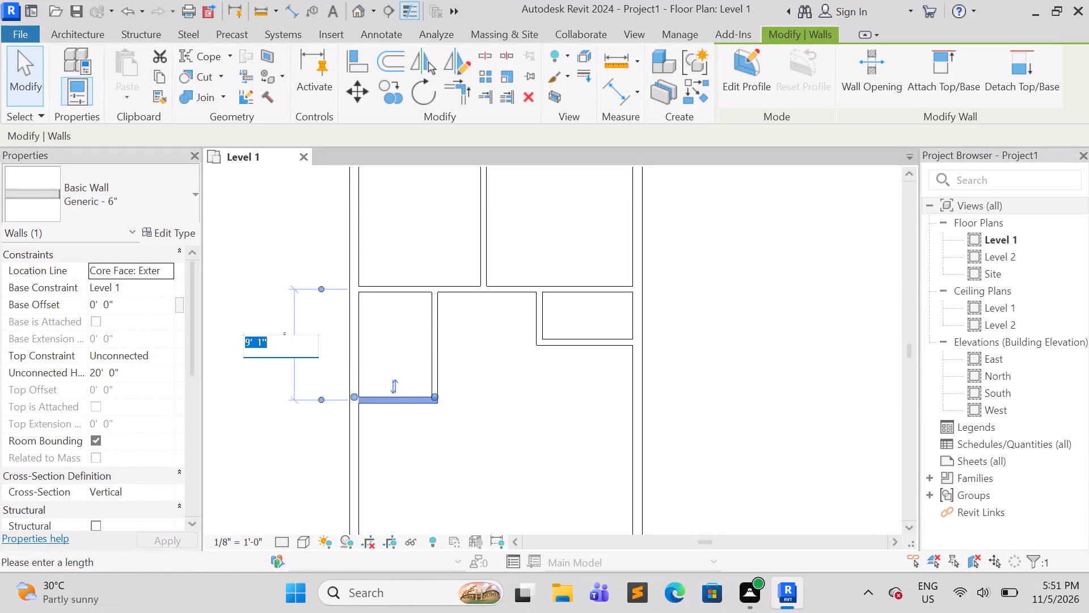
{"action": "key", "text": "BackSpace"}
{"action": "key", "text": "8"}
{"action": "key", "text": "apostrophe"}
{"action": "key", "text": "6"}
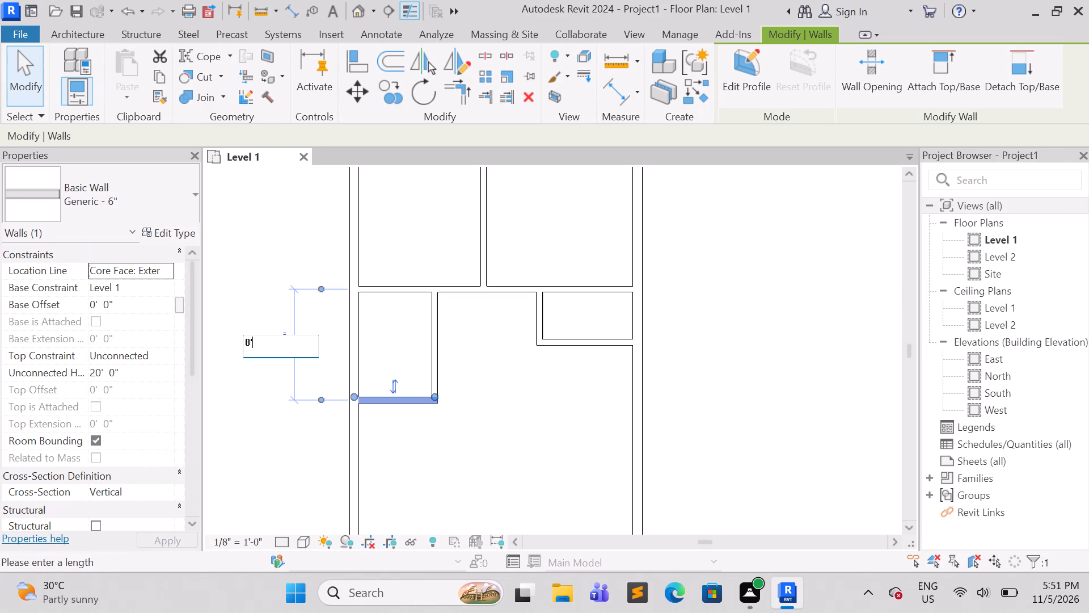
{"action": "key", "text": "shift+quotedbl"}
{"action": "key", "text": "Return"}
{"action": "left_click", "coordinate": [723, 368]}
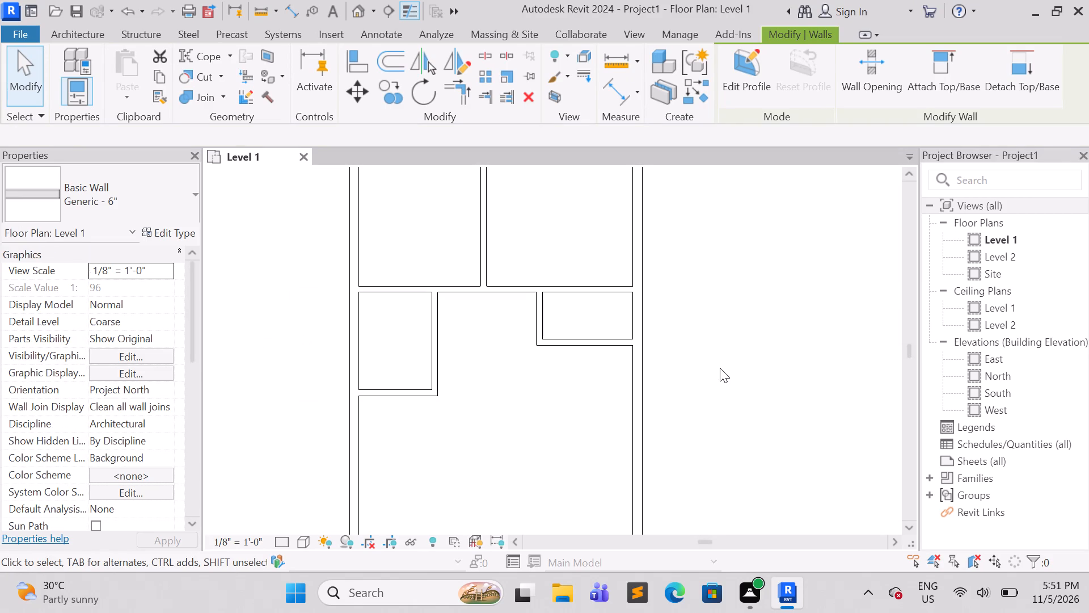
Recheck the left room's clear length between its upper and lower walls' inner faces with an Aligned dimension, without placing it.
{"action": "key", "text": "d"}
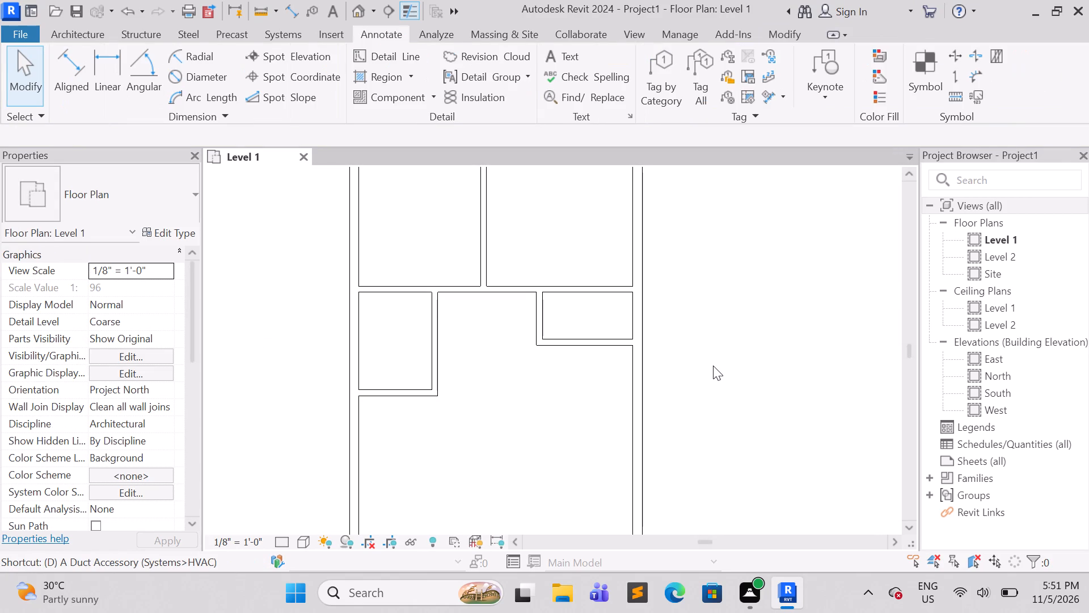
{"action": "key", "text": "i"}
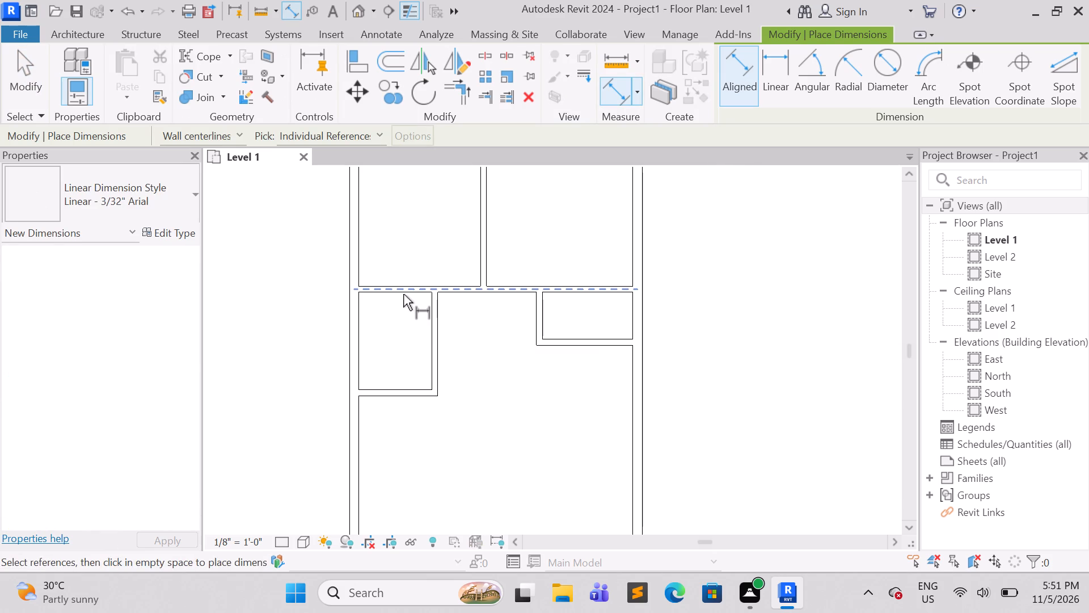
{"action": "key", "text": "Tab"}
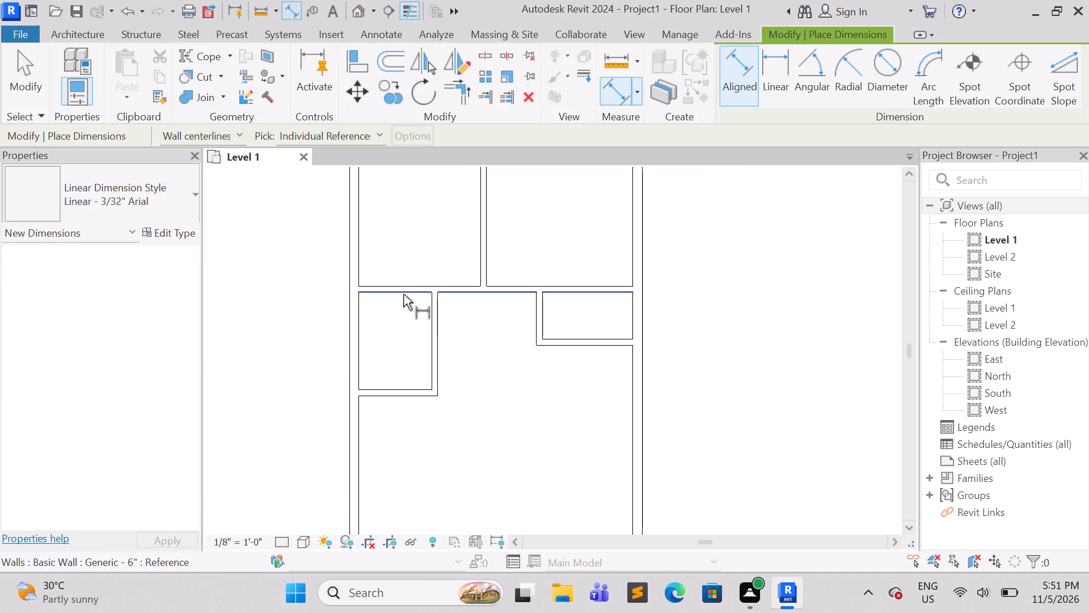
{"action": "left_click", "coordinate": [403, 294]}
{"action": "key", "text": "Tab"}
{"action": "left_click", "coordinate": [403, 386]}
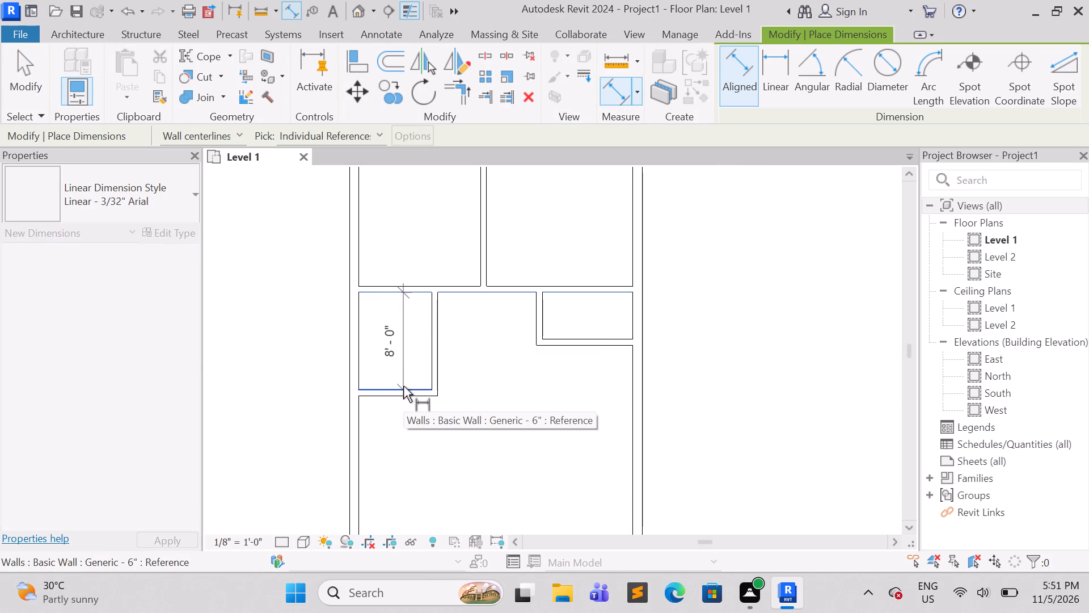
{"action": "key", "text": "Escape"}
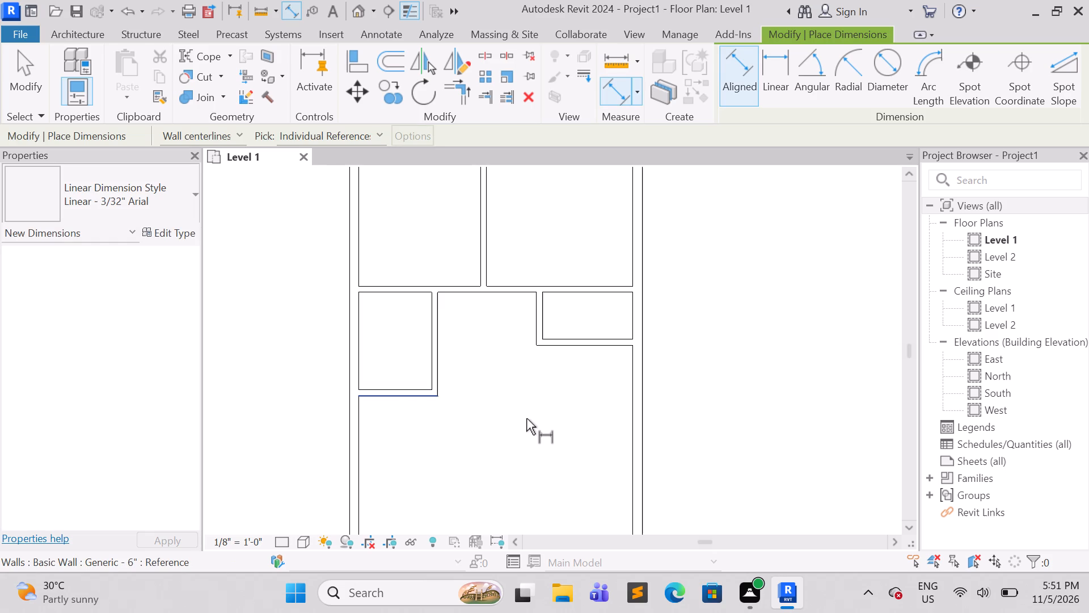
{"action": "scroll", "coordinate": [504, 421], "scroll_direction": "down", "scroll_amount": 1}
{"action": "middle_click_drag", "start_coordinate": [500, 421], "coordinate": [488, 378]}
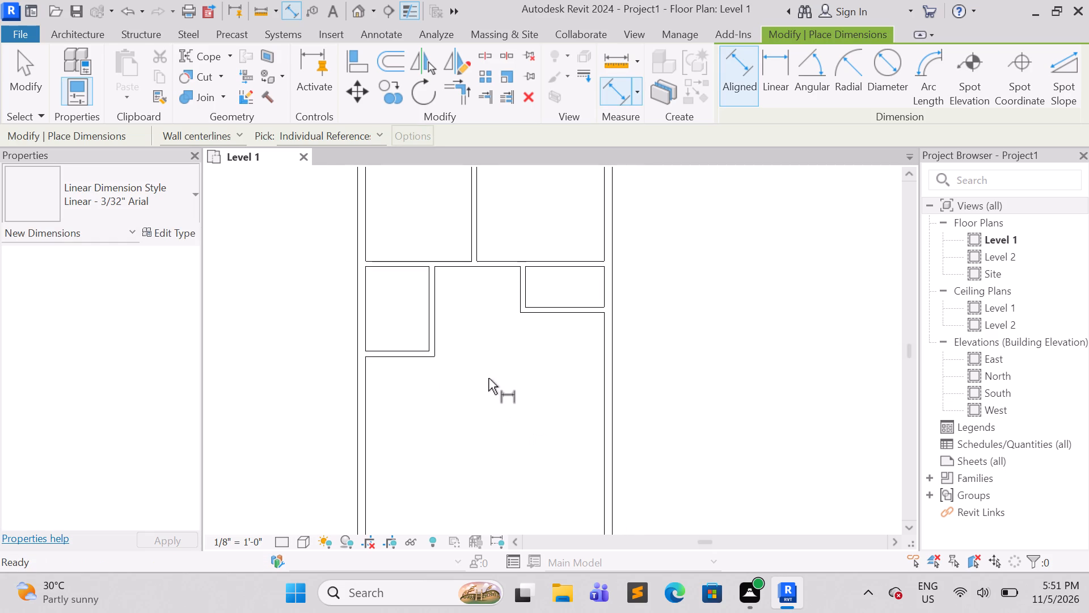
{"action": "key", "text": "Escape"}
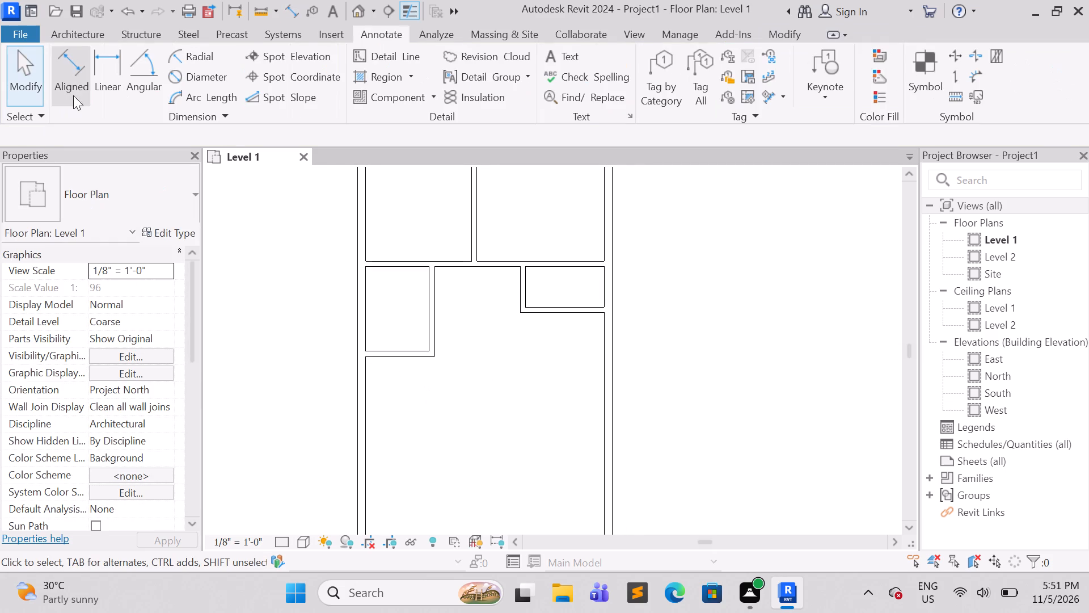
Draw a horizontal Generic - 6" wall between the two exterior side walls, about 10' 9" below the left room's lower wall.
{"action": "left_click", "coordinate": [71, 36]}
{"action": "left_click", "coordinate": [71, 47]}
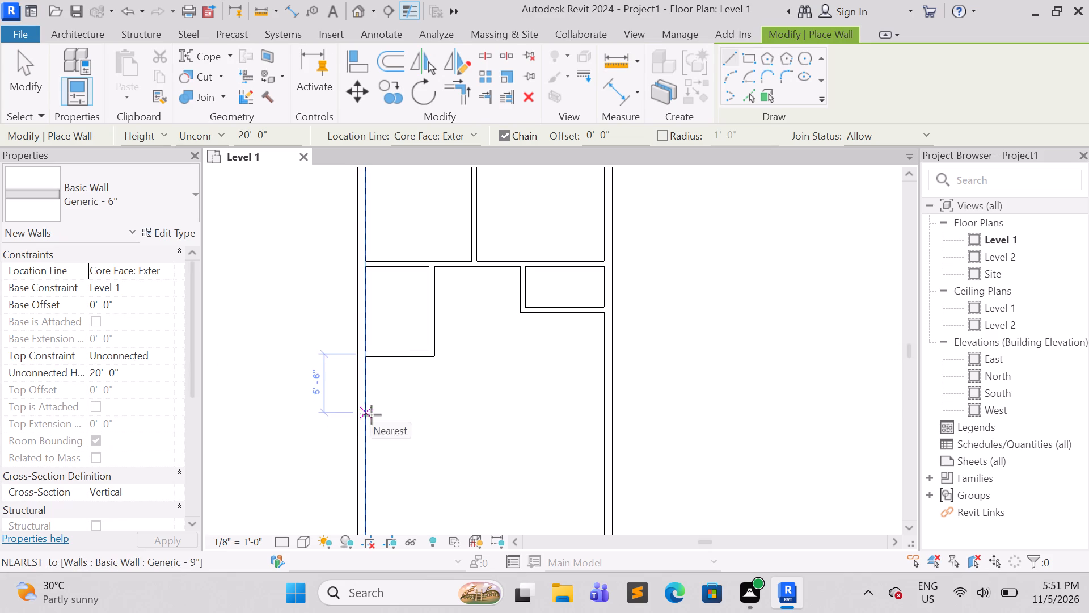
{"action": "left_click", "coordinate": [369, 463]}
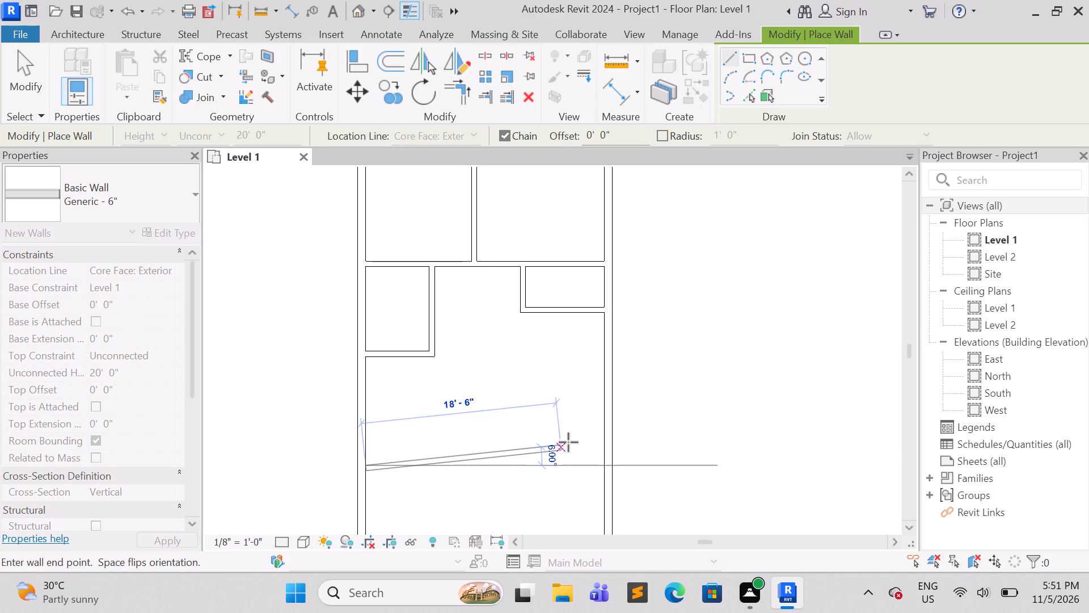
{"action": "left_click", "coordinate": [603, 470]}
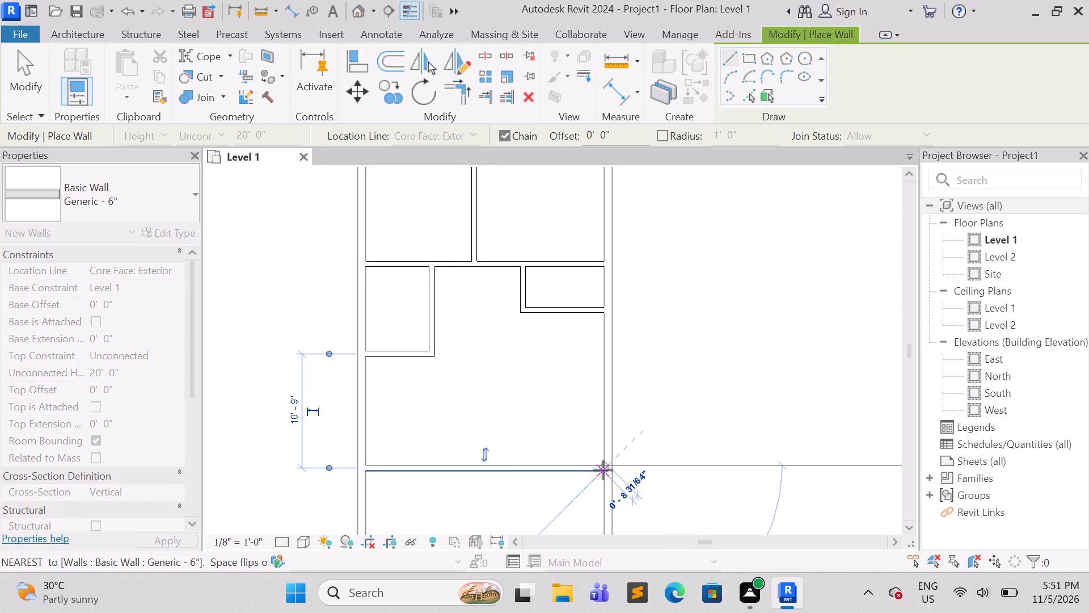
{"action": "key", "text": "Escape"}
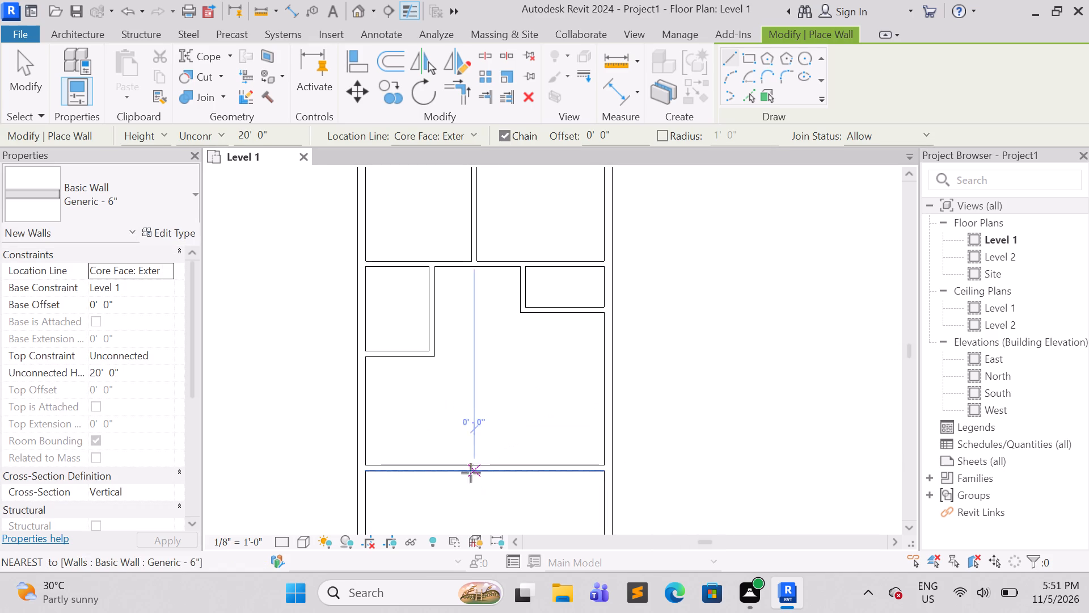
{"action": "key", "text": "Escape"}
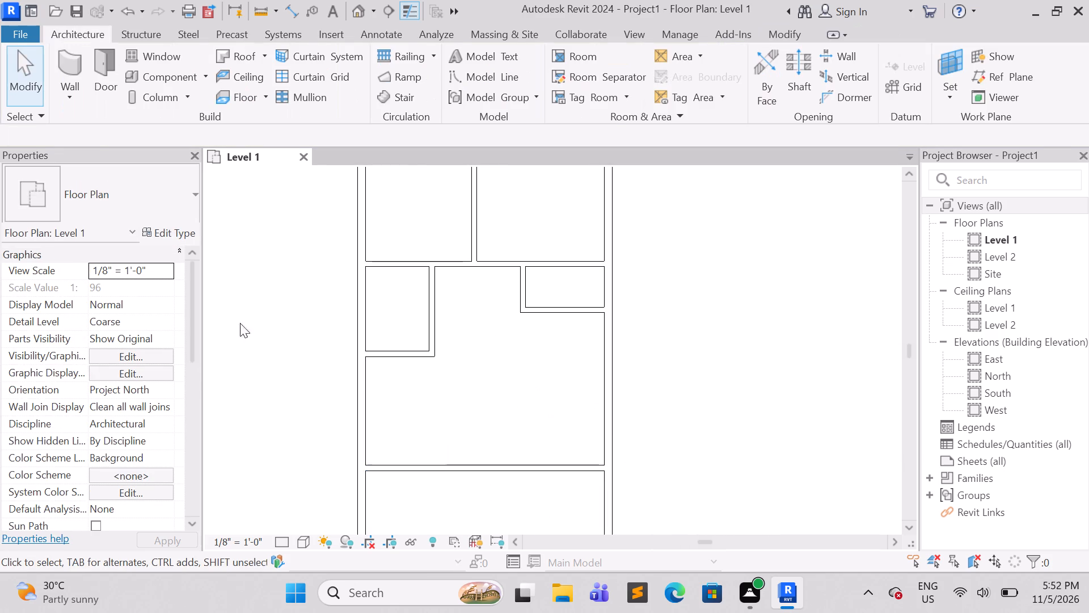
Check the clear distance between the left room's lower wall and the new horizontal wall with an Aligned dimension, without placing it.
{"action": "key", "text": "d"}
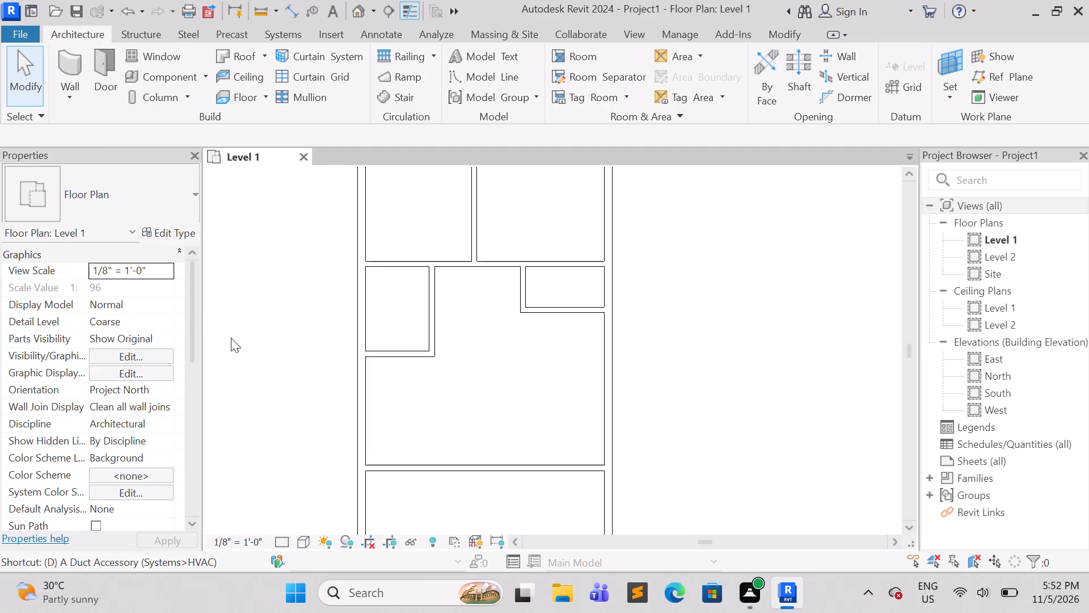
{"action": "key", "text": "i"}
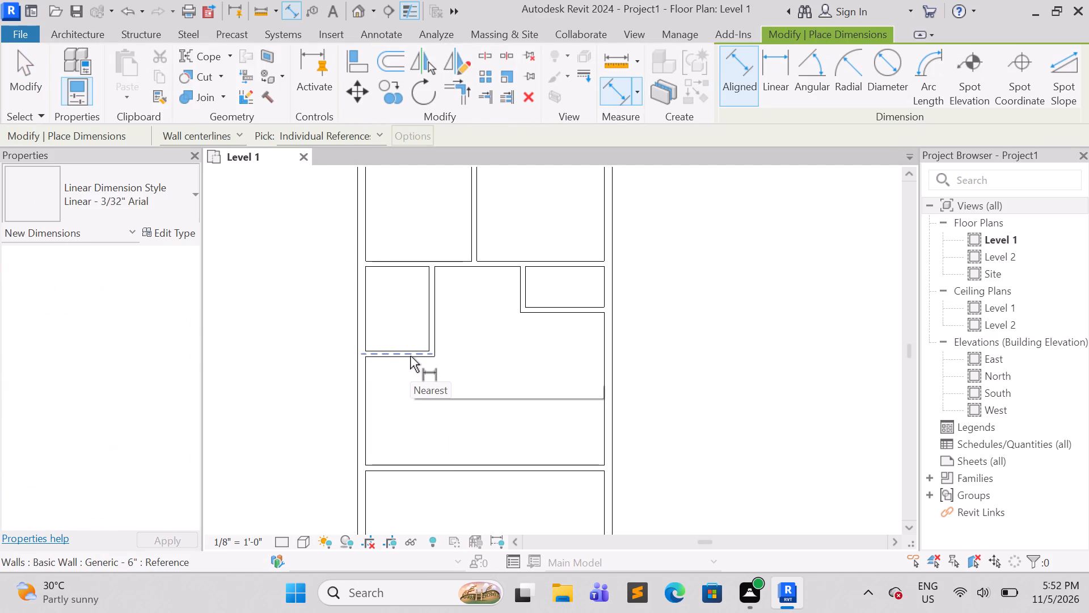
{"action": "key", "text": "Tab"}
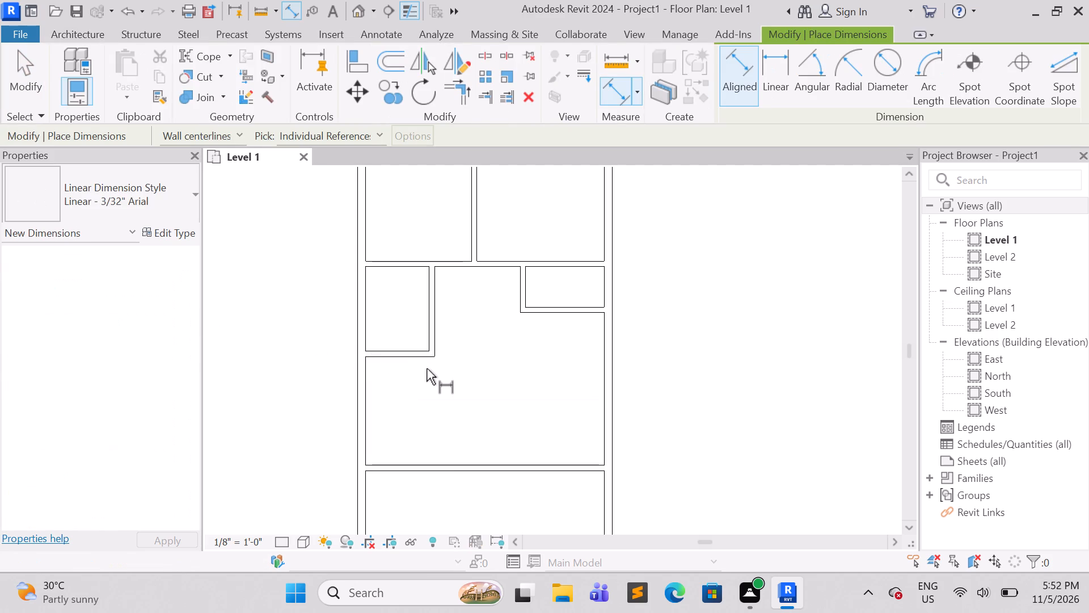
{"action": "key", "text": "Tab"}
{"action": "left_click", "coordinate": [424, 363]}
{"action": "key", "text": "Tab"}
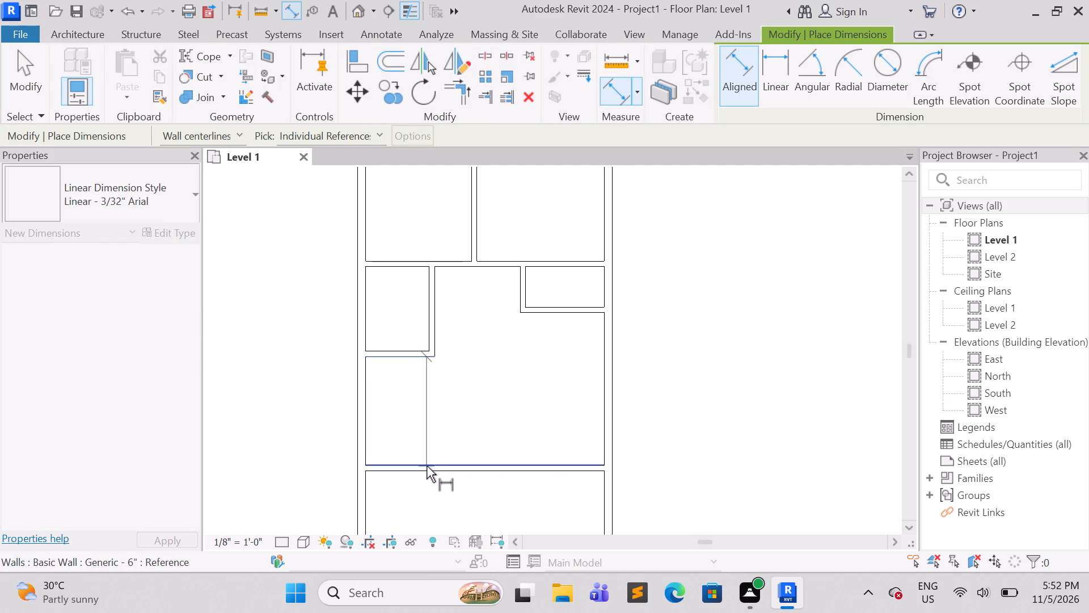
{"action": "left_click", "coordinate": [427, 466]}
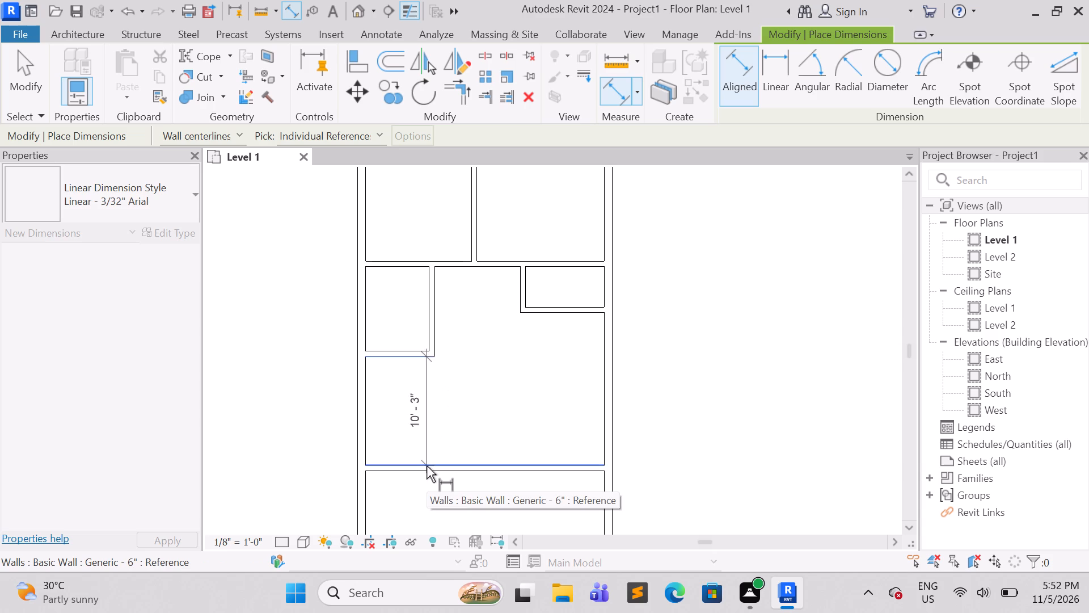
{"action": "key", "text": "Escape"}
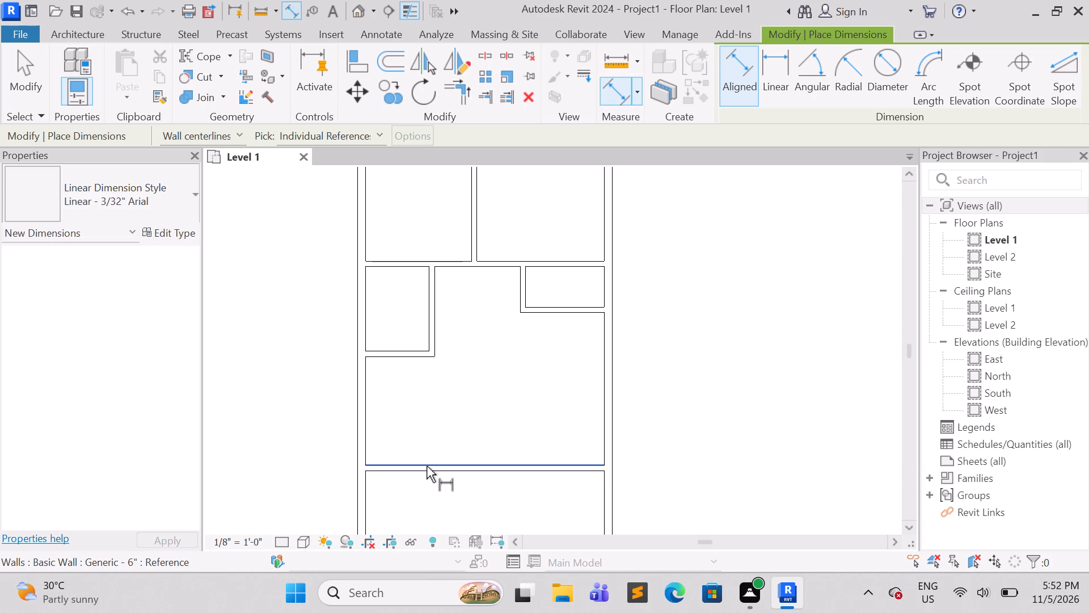
{"action": "key", "text": "Escape"}
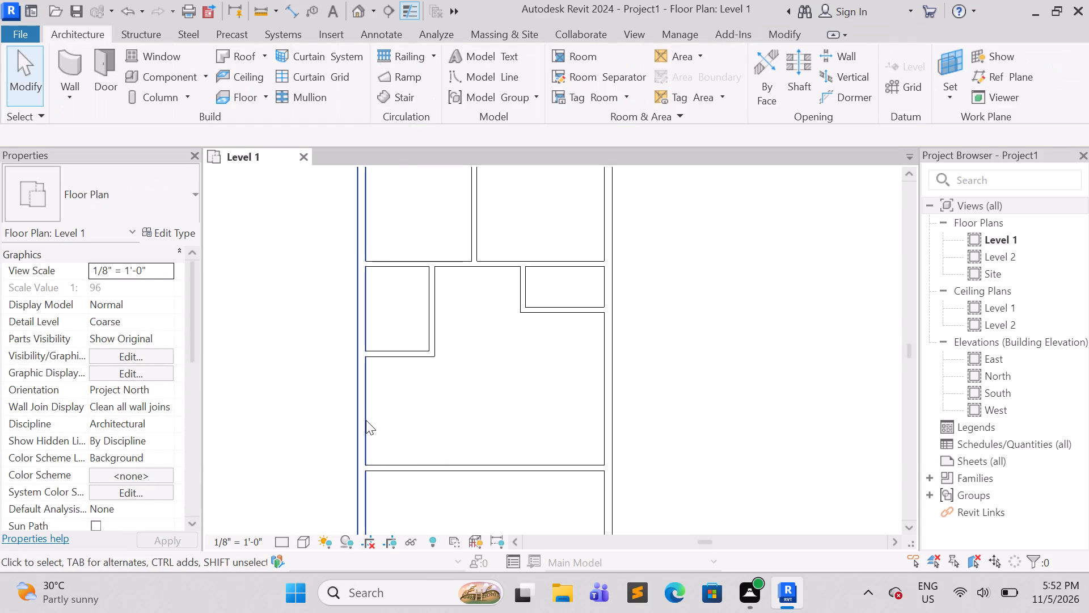
Set the new horizontal wall's distance from the left room's lower wall to 10' 6".
{"action": "left_click", "coordinate": [408, 469]}
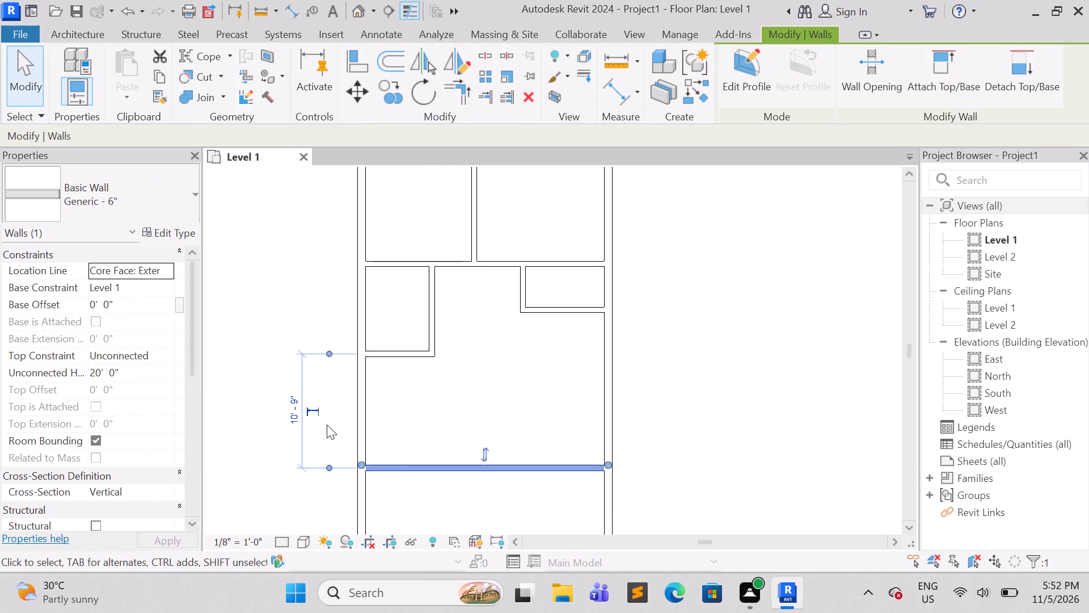
{"action": "left_click", "coordinate": [293, 409]}
{"action": "left_click", "coordinate": [293, 409]}
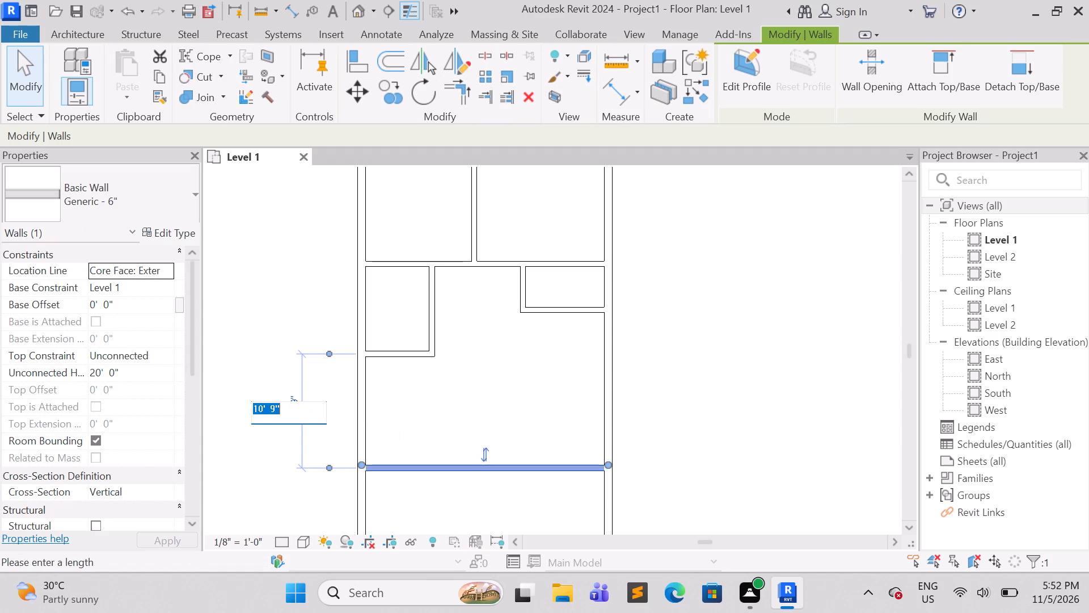
{"action": "key", "text": "BackSpace"}
{"action": "key", "text": "BackSpace"}
{"action": "key", "text": "6"}
{"action": "key", "text": "shift+quotedbl"}
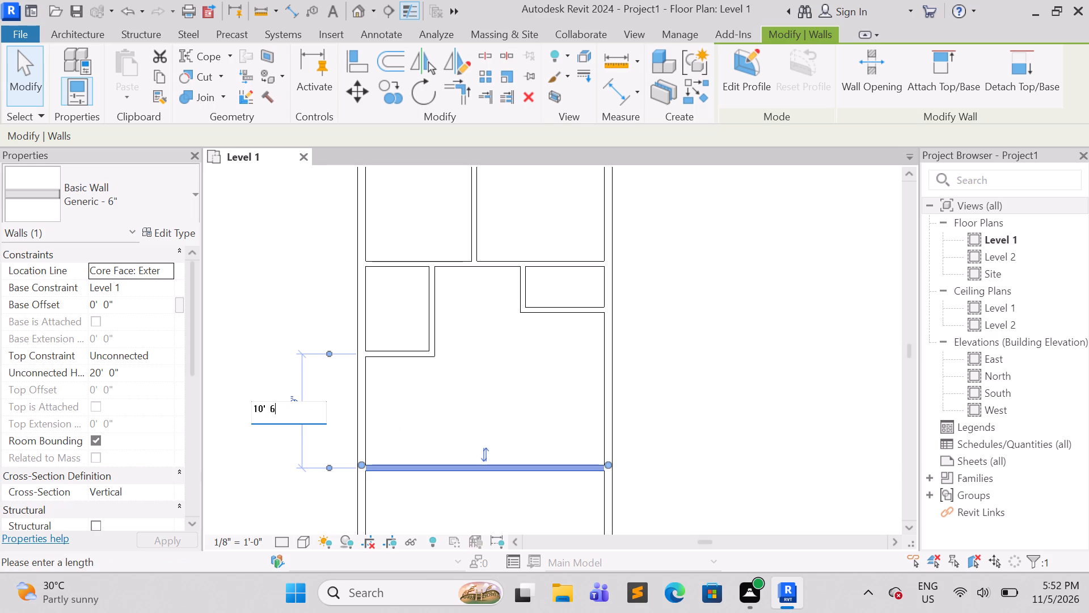
{"action": "key", "text": "Return"}
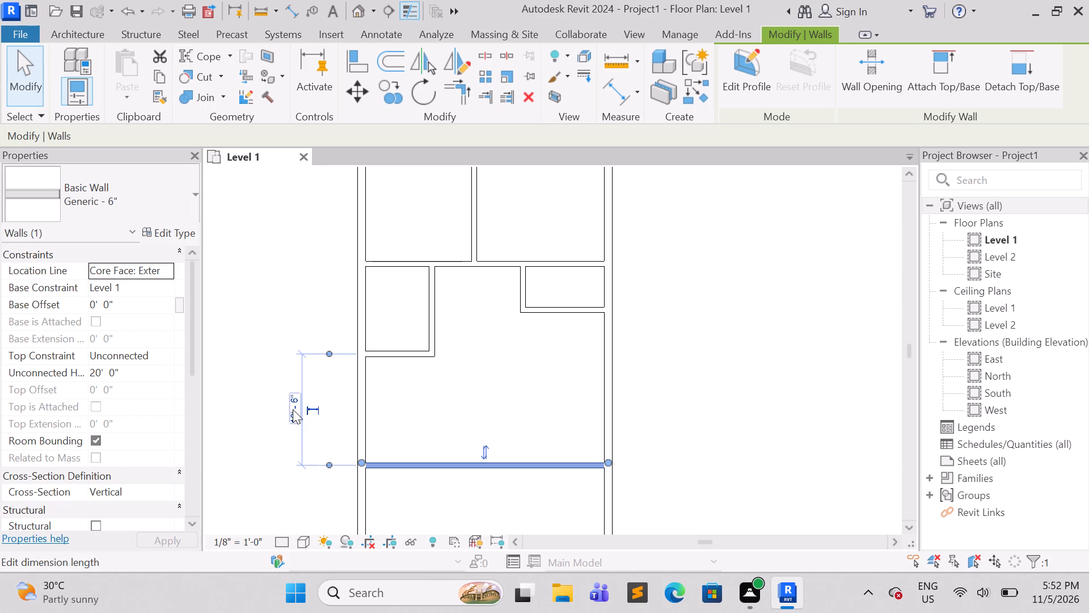
{"action": "left_click", "coordinate": [686, 349]}
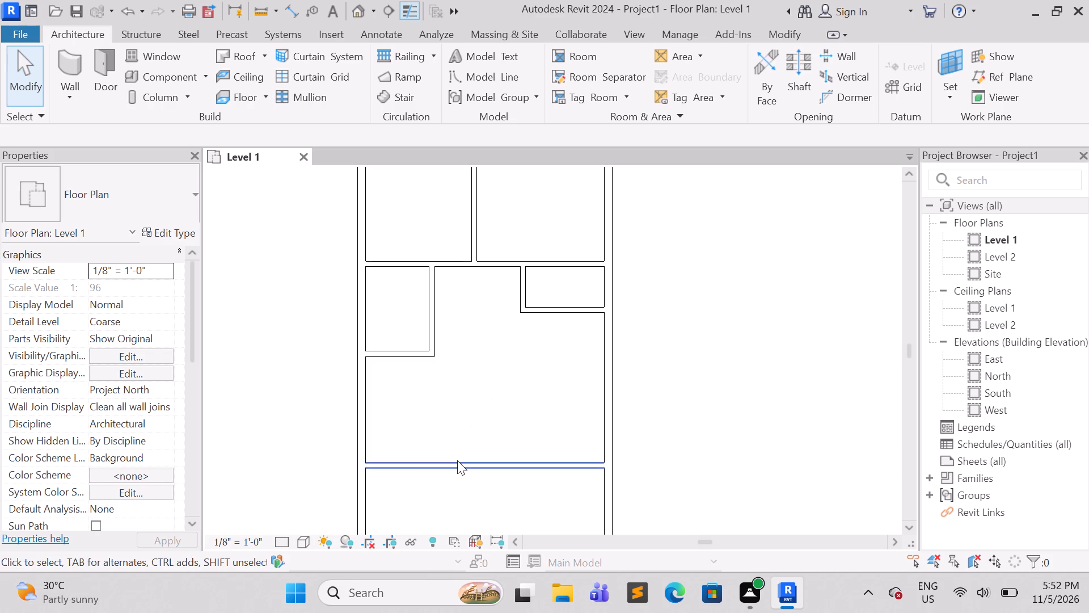
Recheck the clear distance from the left room's lower wall to the full-width horizontal wall with an Aligned dimension, without placing it.
{"action": "key", "text": "d"}
{"action": "key", "text": "i"}
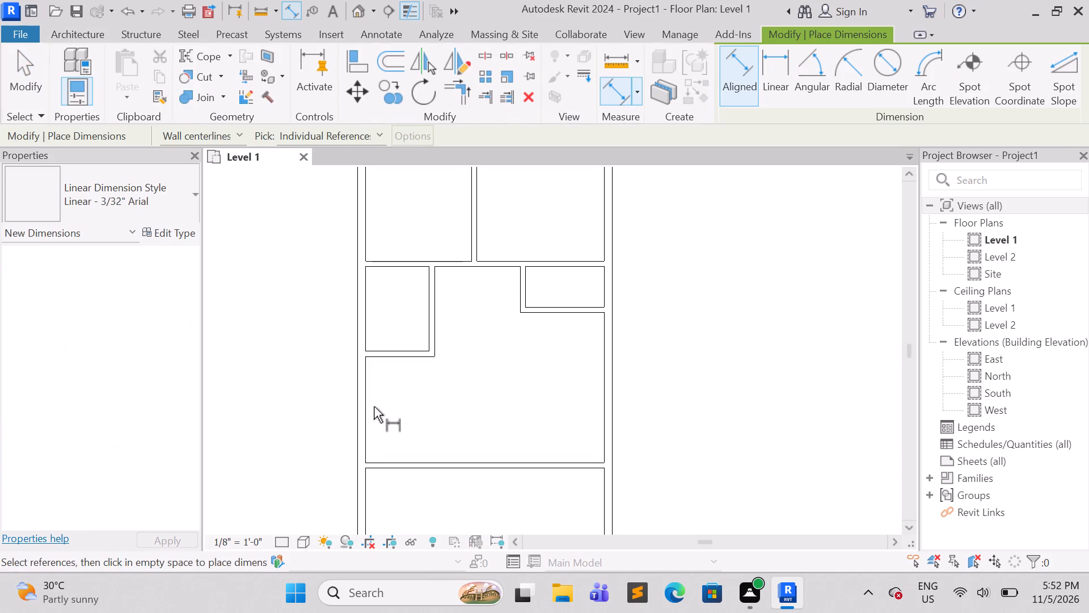
{"action": "key", "text": "Tab"}
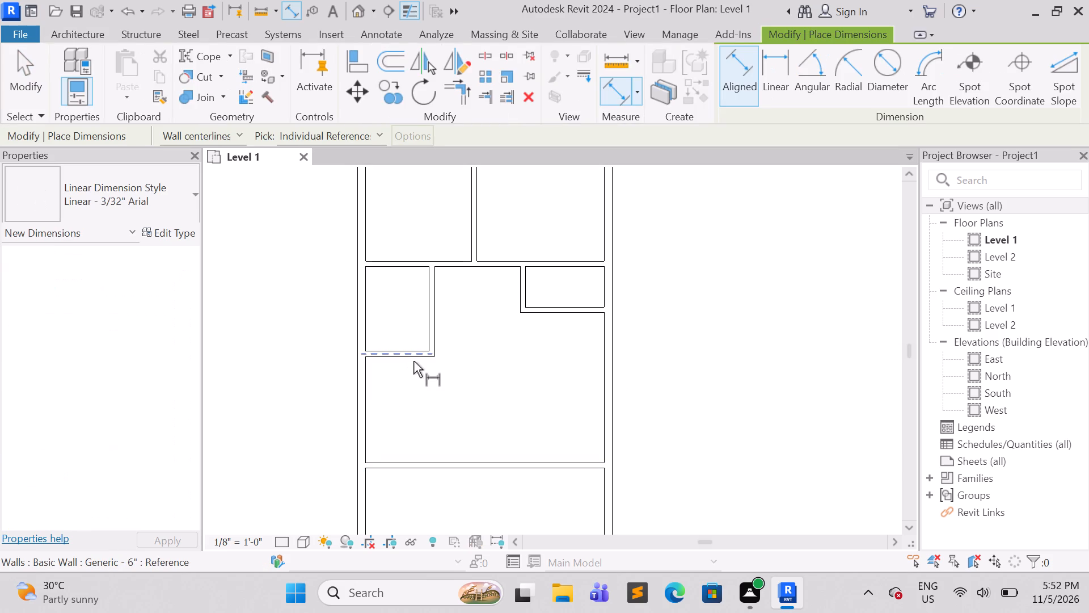
{"action": "left_click", "coordinate": [413, 361]}
{"action": "key", "text": "Tab"}
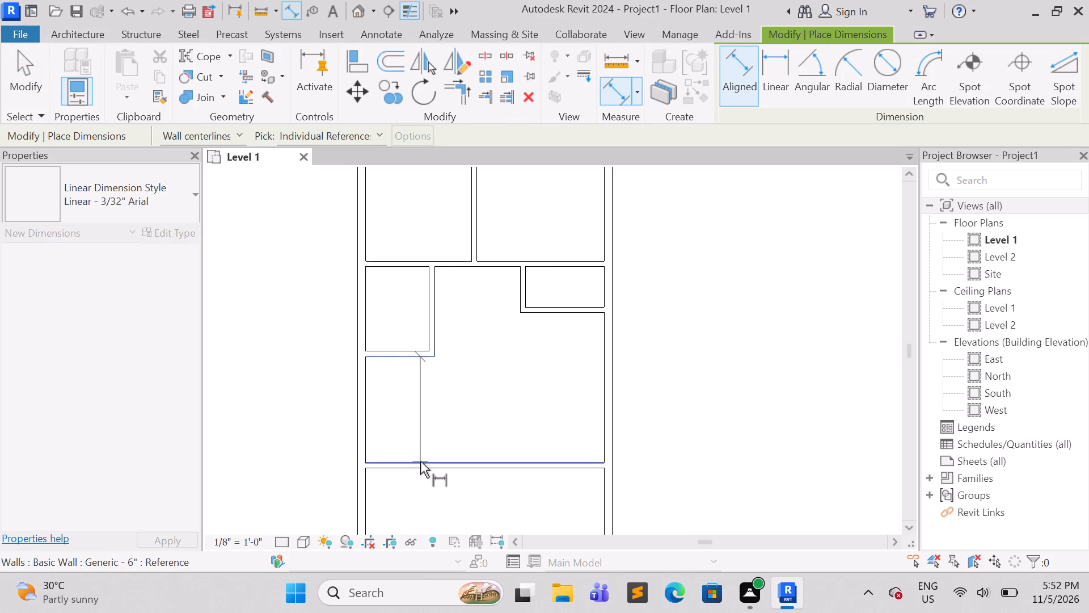
{"action": "left_click", "coordinate": [420, 461]}
{"action": "key", "text": "Escape"}
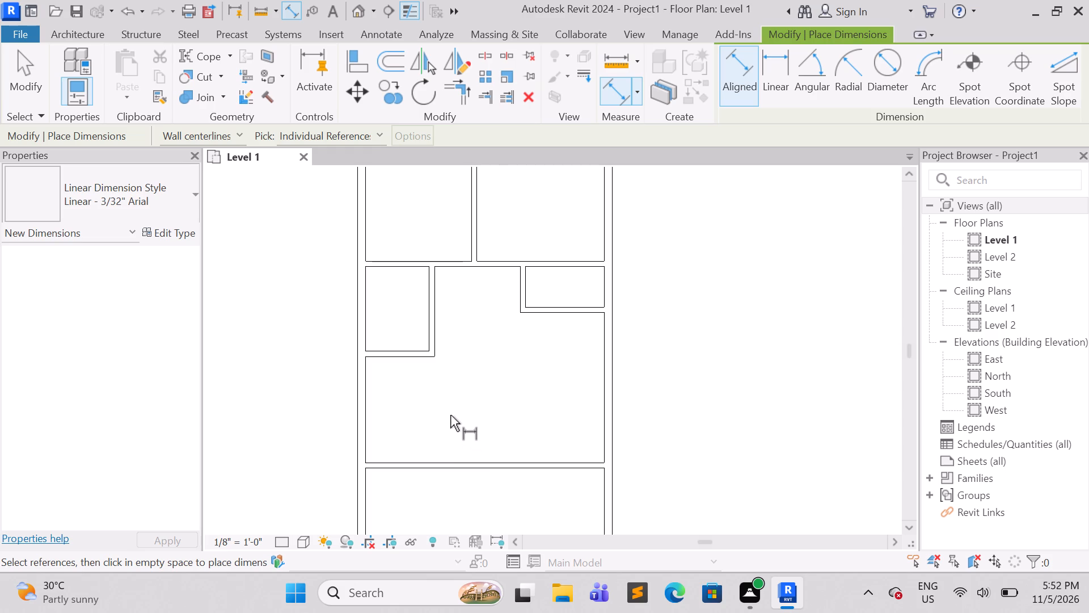
Set the full-width horizontal wall's distance from the left room's lower wall to 10' 7".
{"action": "key", "text": "Escape"}
{"action": "left_click", "coordinate": [441, 464]}
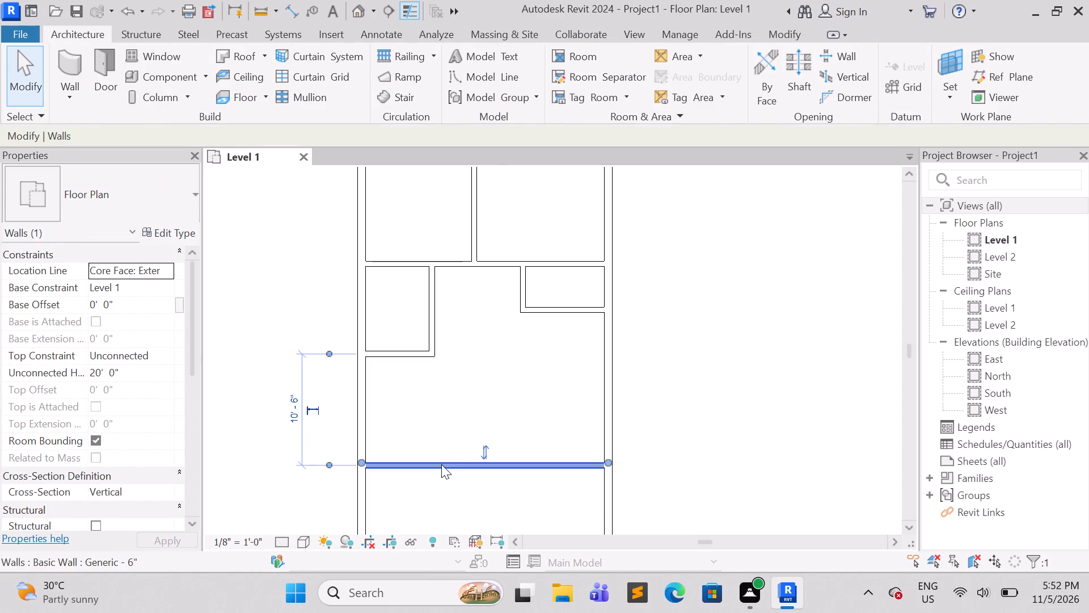
{"action": "left_click", "coordinate": [294, 404]}
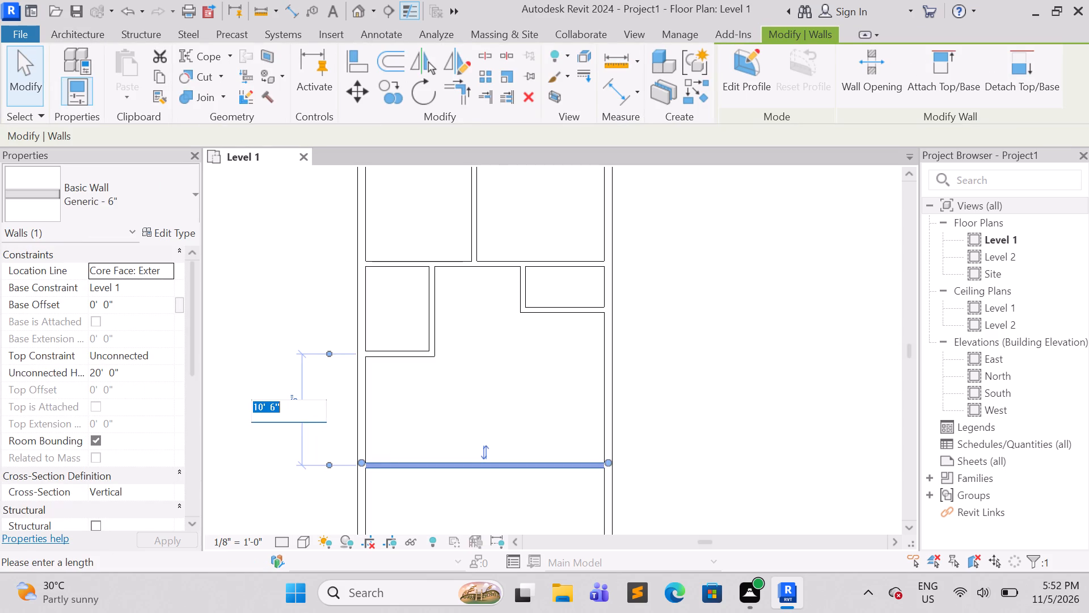
{"action": "left_click", "coordinate": [294, 404]}
{"action": "left_click", "coordinate": [294, 404]}
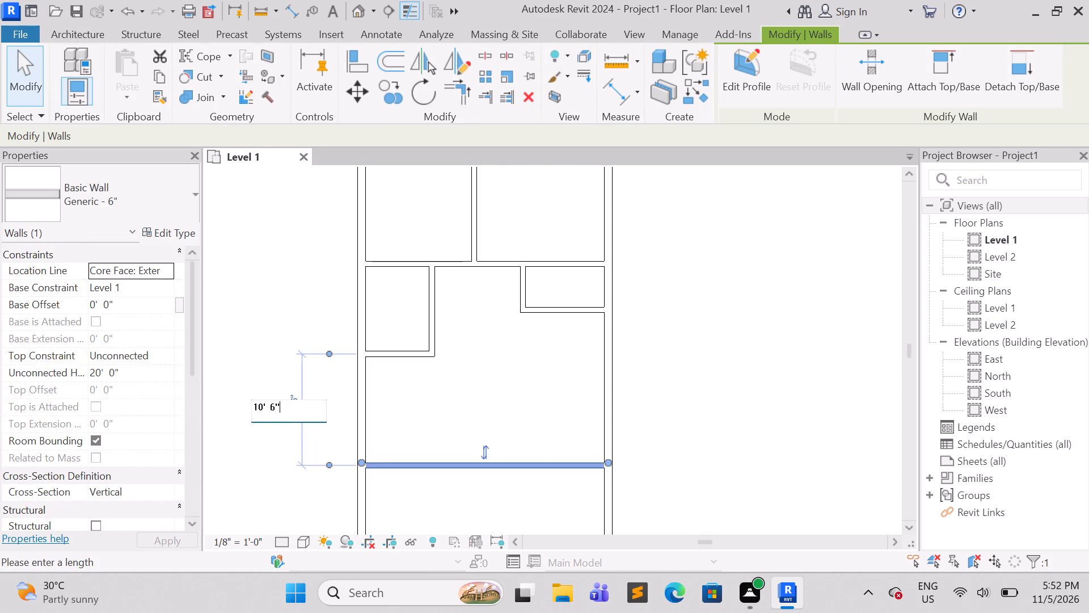
{"action": "key", "text": "BackSpace"}
{"action": "key", "text": "BackSpace"}
{"action": "key", "text": "7"}
{"action": "key", "text": "shift+quotedbl"}
{"action": "key", "text": "Return"}
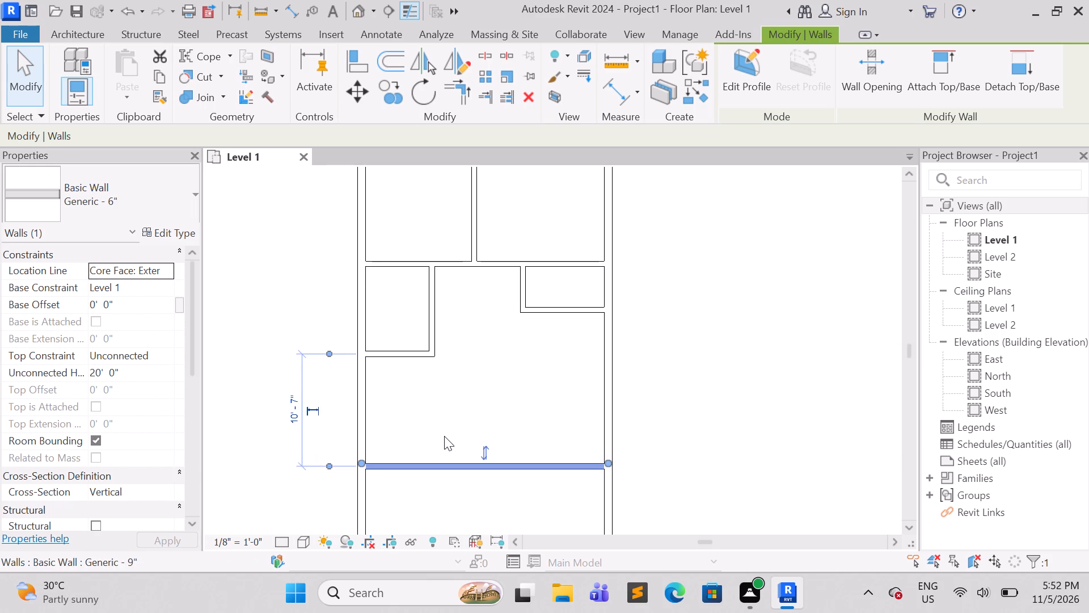
{"action": "left_click", "coordinate": [710, 368]}
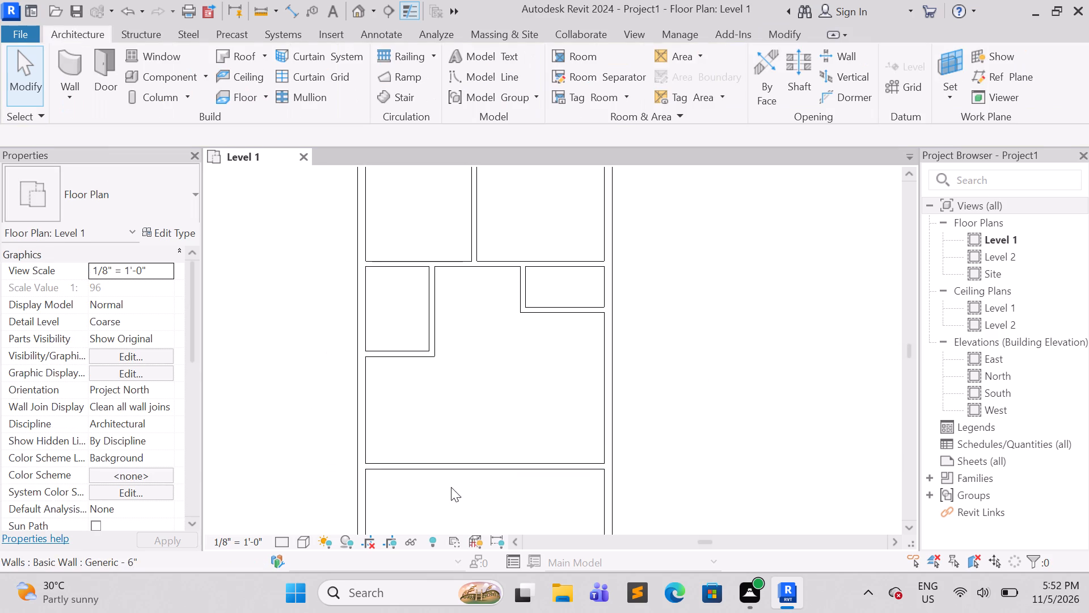
Recheck the clear distance from the left room's lower wall to the full-width horizontal wall with an Aligned dimension, without placing it.
{"action": "type", "text": "di"}
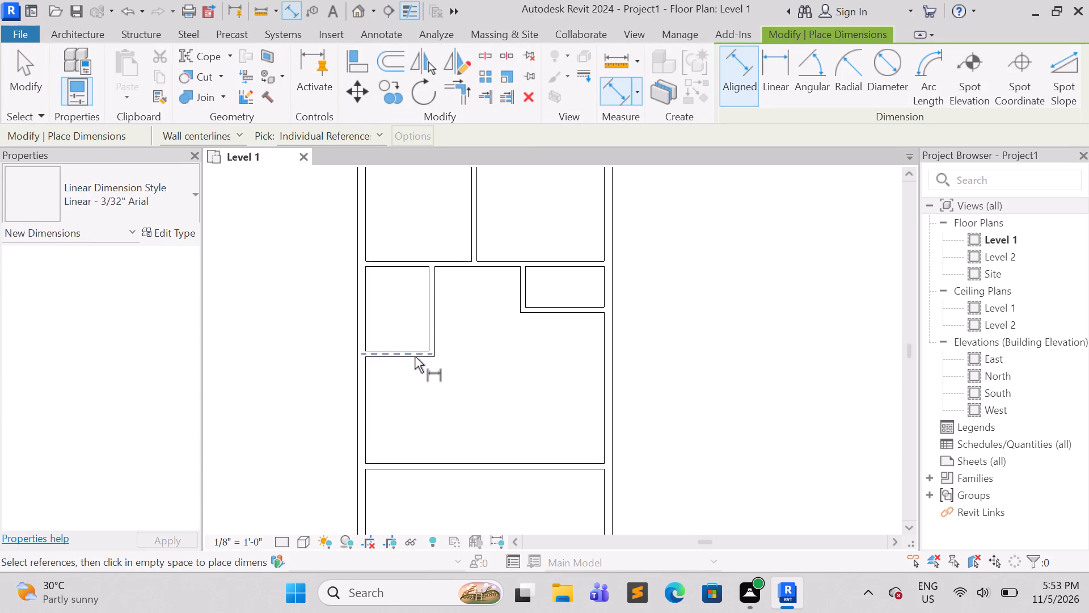
{"action": "key", "text": "Tab"}
{"action": "left_click", "coordinate": [416, 363]}
{"action": "key", "text": "Tab"}
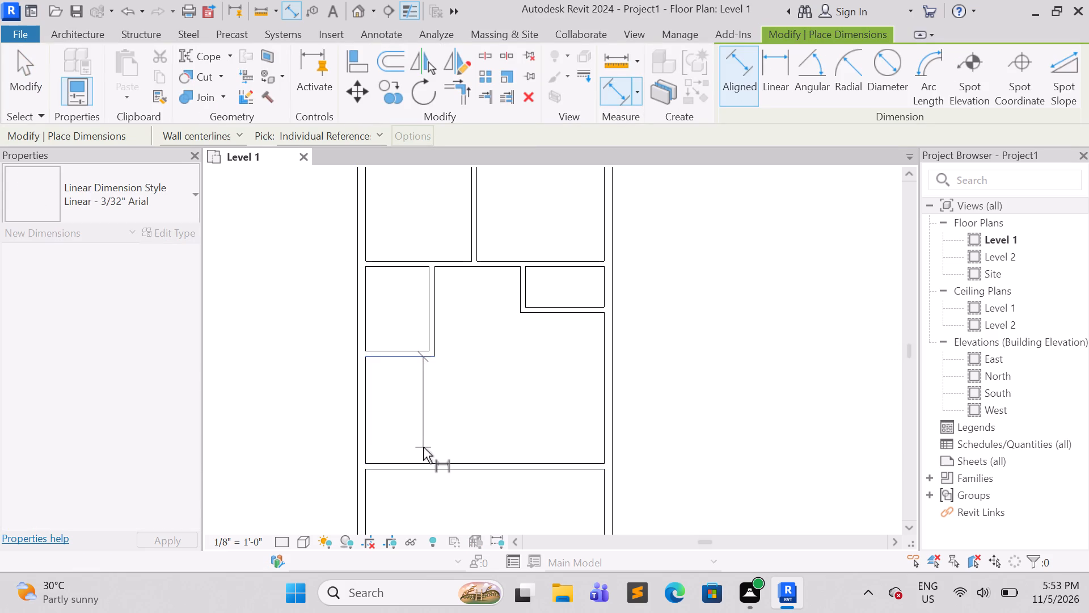
{"action": "key", "text": "Tab"}
{"action": "left_click", "coordinate": [423, 460]}
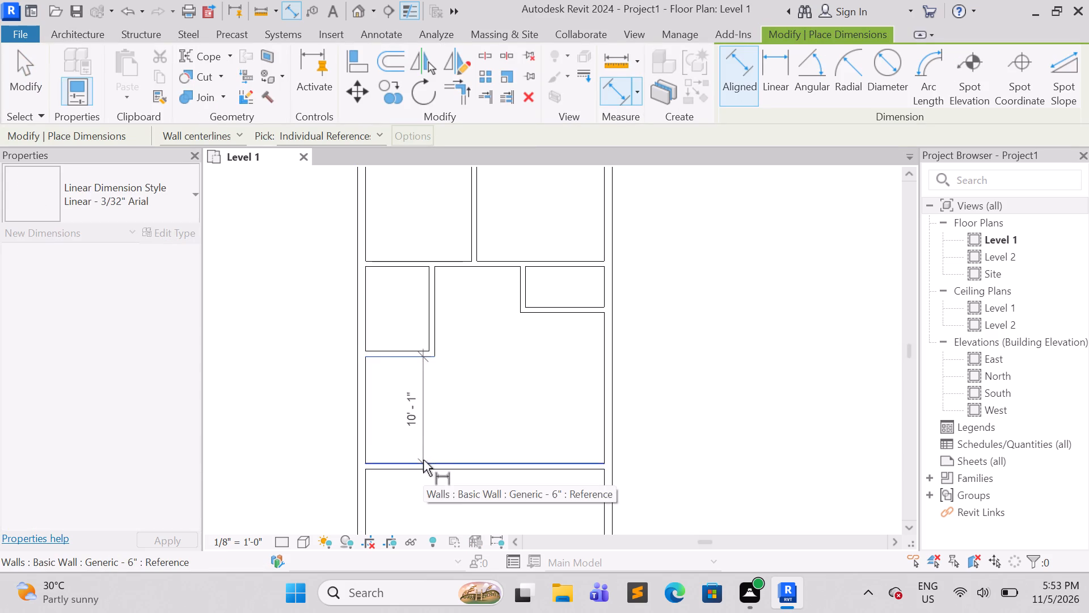
{"action": "key", "text": "Escape"}
{"action": "left_click", "coordinate": [760, 323]}
{"action": "key", "text": "Escape"}
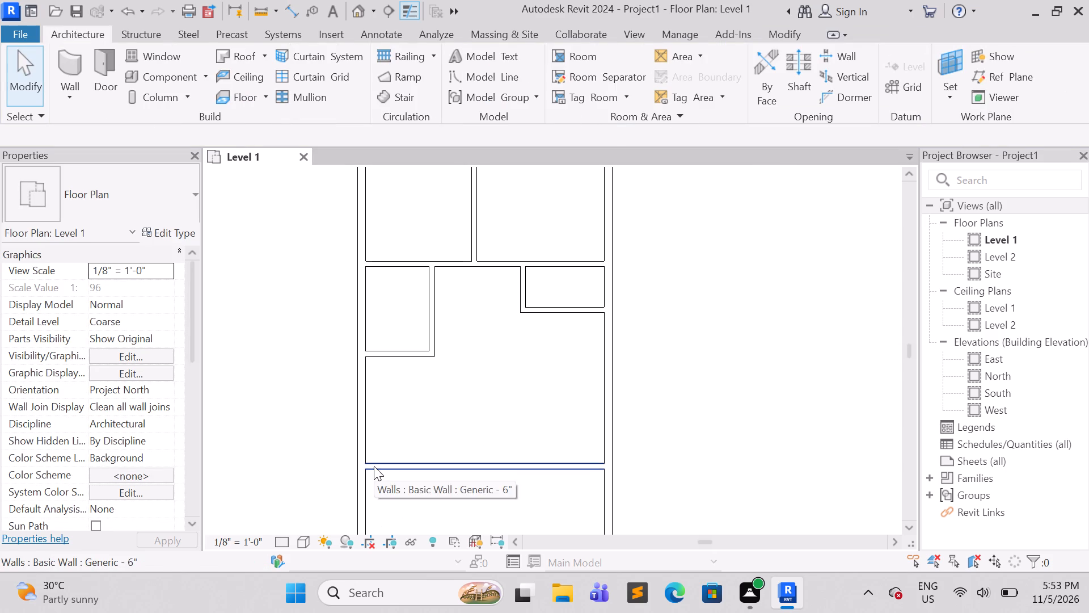
Draw a vertical Generic - 6" wall up from the full-width horizontal wall, about 10' 6" long and 9' 9" from the left exterior wall.
{"action": "left_click", "coordinate": [75, 71]}
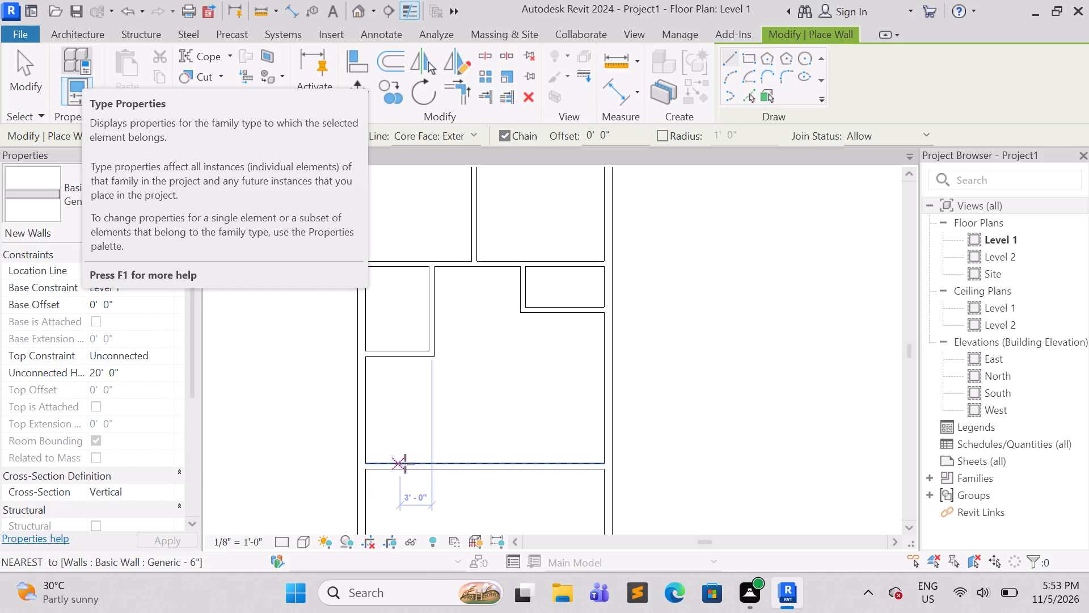
{"action": "left_click", "coordinate": [468, 462]}
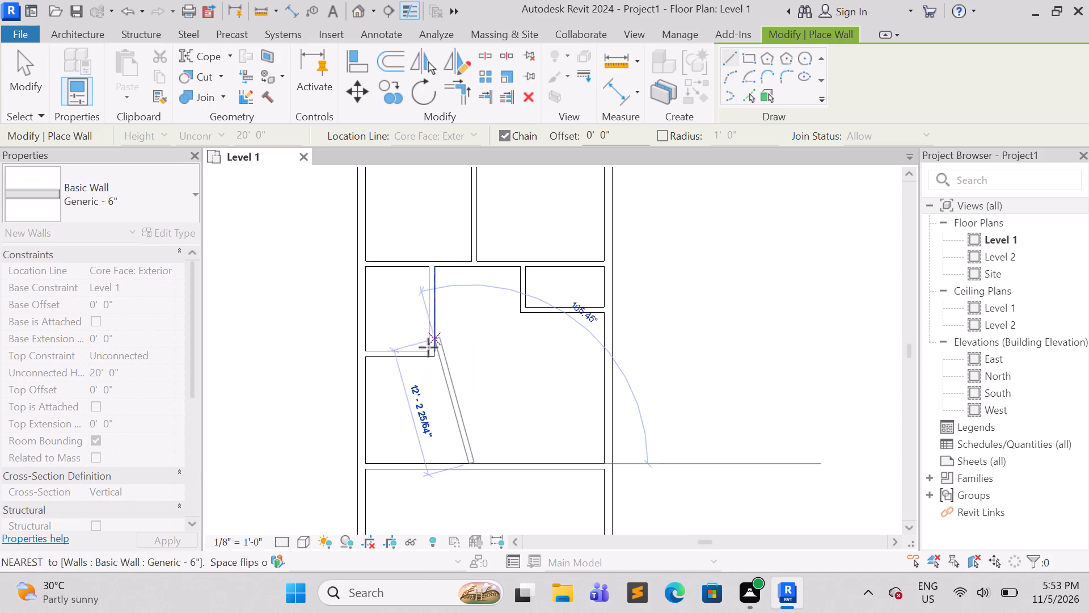
{"action": "left_click", "coordinate": [467, 353]}
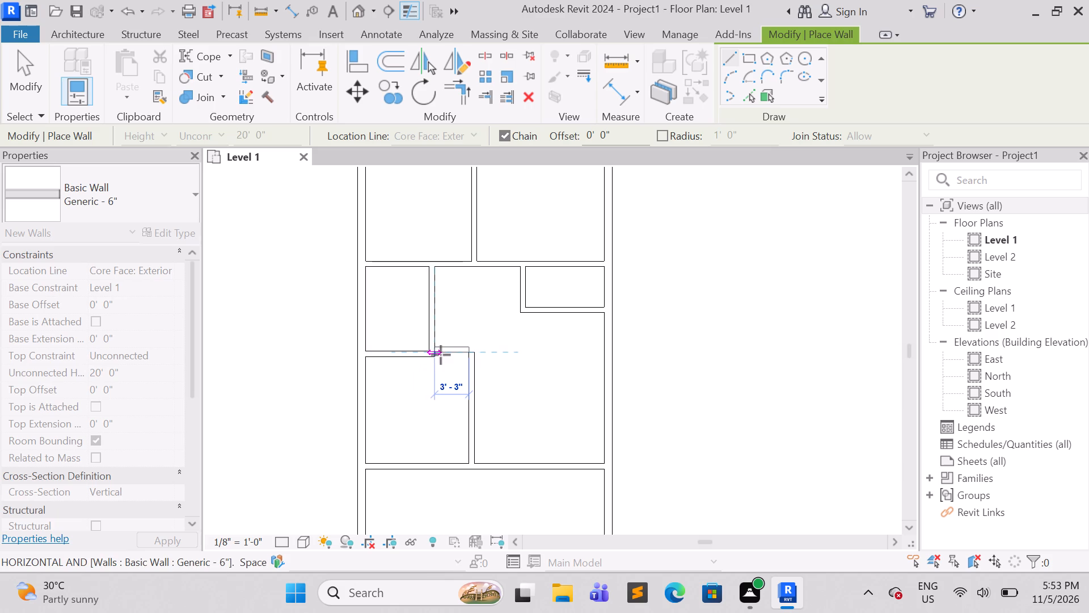
{"action": "key", "text": "Escape"}
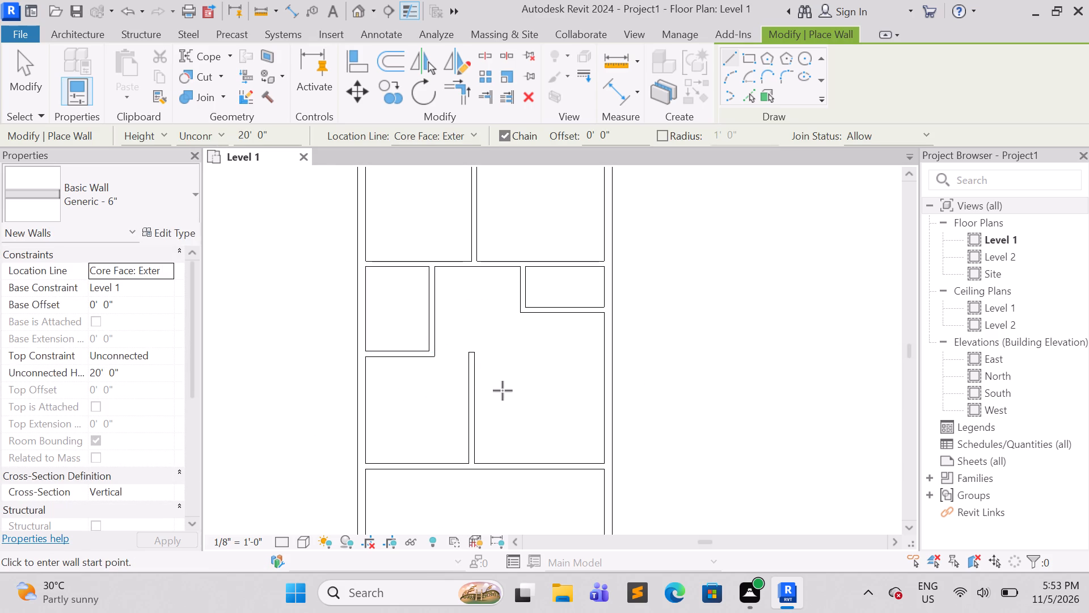
{"action": "key", "text": "Escape"}
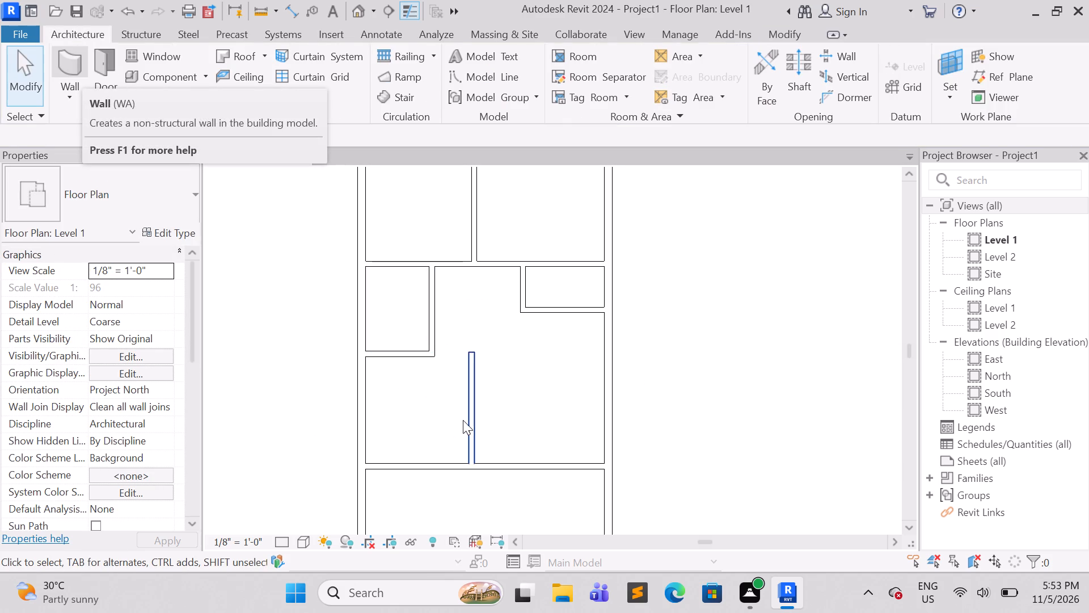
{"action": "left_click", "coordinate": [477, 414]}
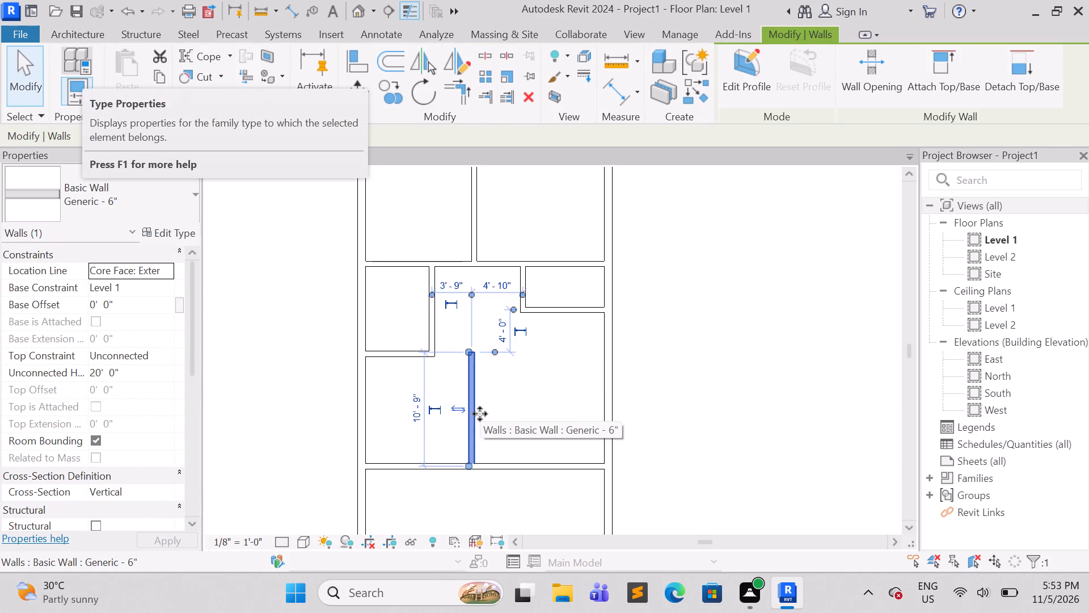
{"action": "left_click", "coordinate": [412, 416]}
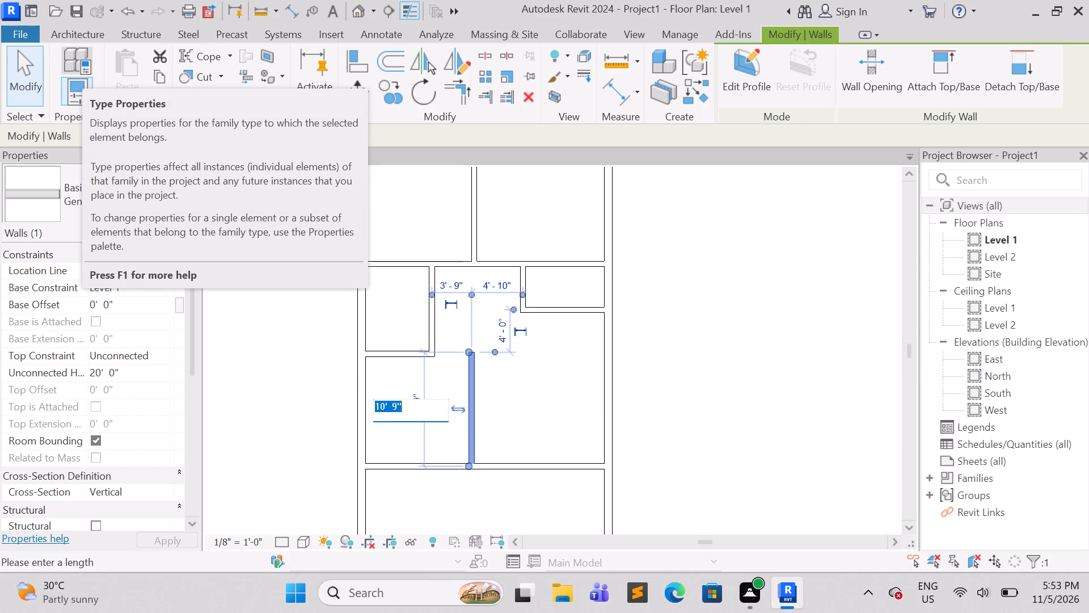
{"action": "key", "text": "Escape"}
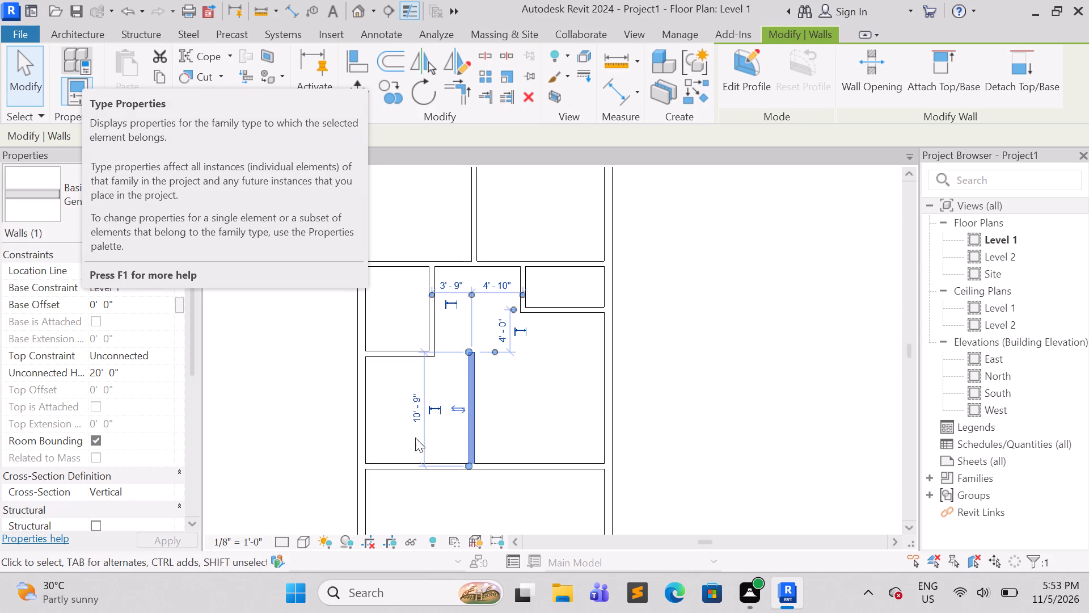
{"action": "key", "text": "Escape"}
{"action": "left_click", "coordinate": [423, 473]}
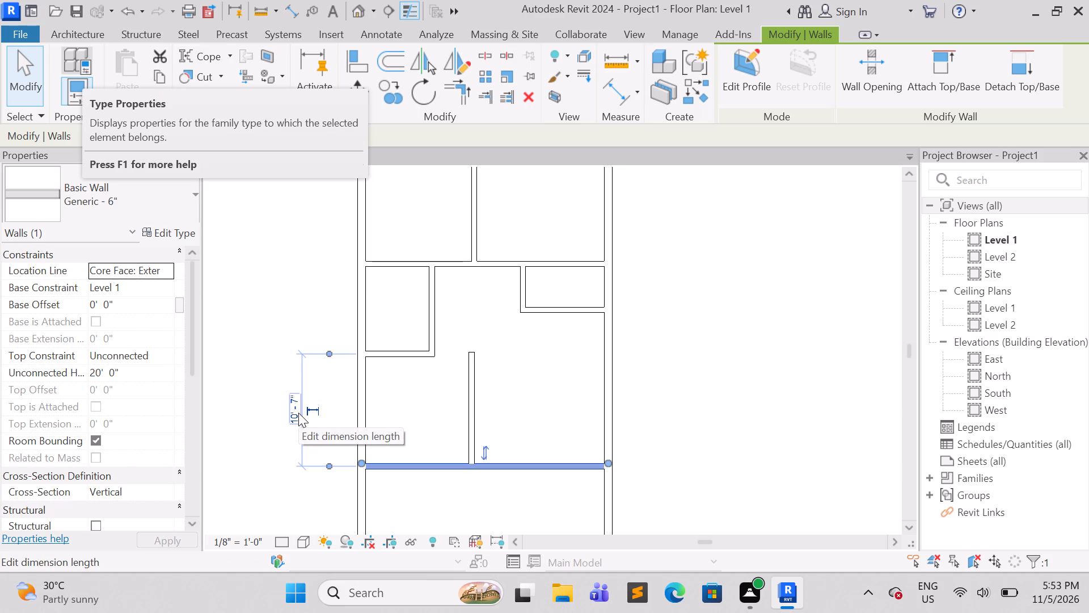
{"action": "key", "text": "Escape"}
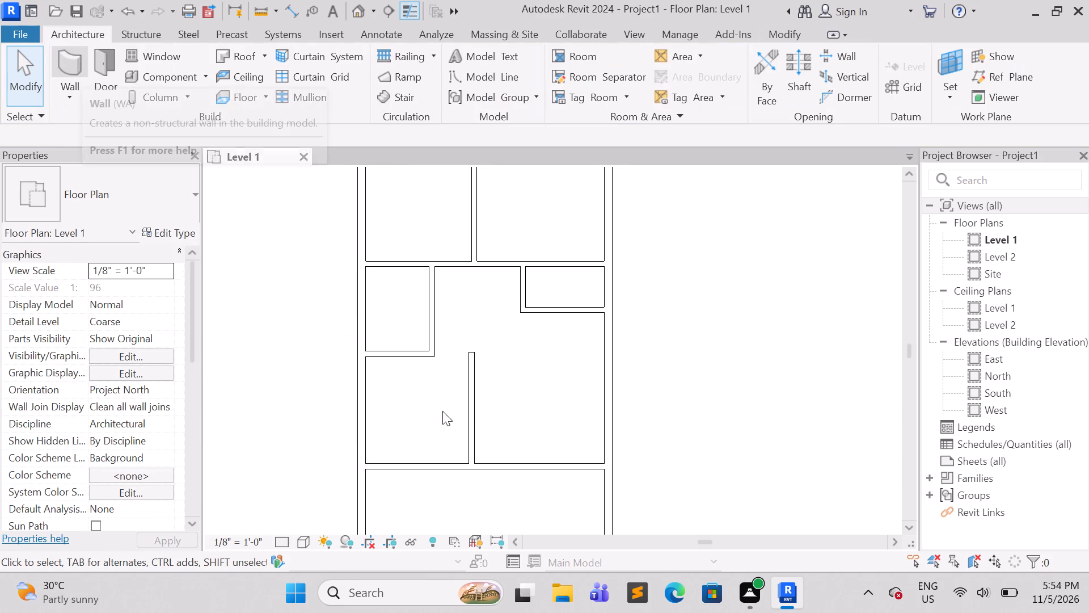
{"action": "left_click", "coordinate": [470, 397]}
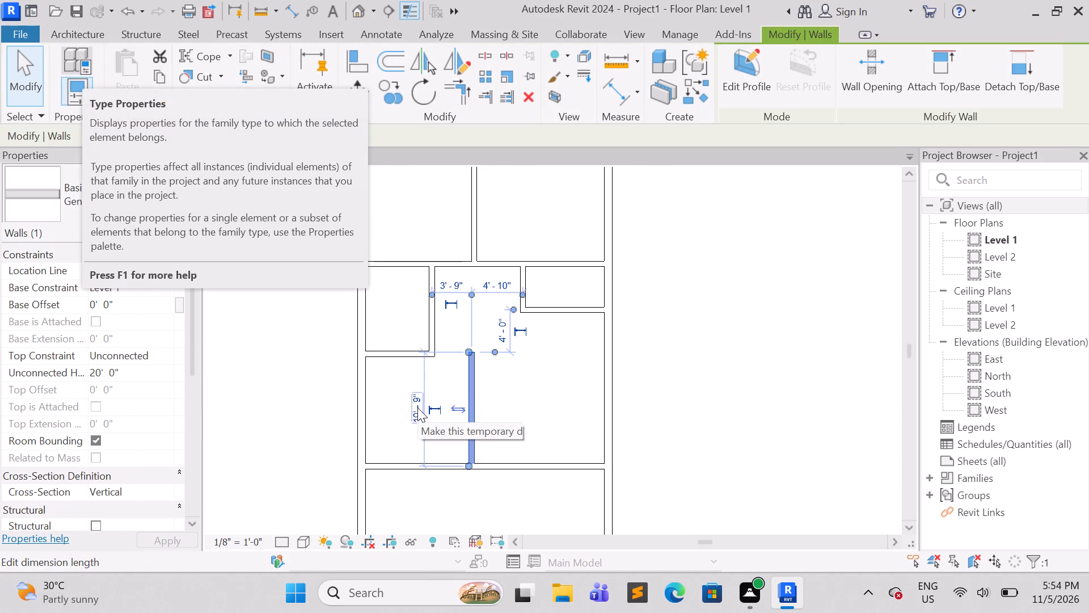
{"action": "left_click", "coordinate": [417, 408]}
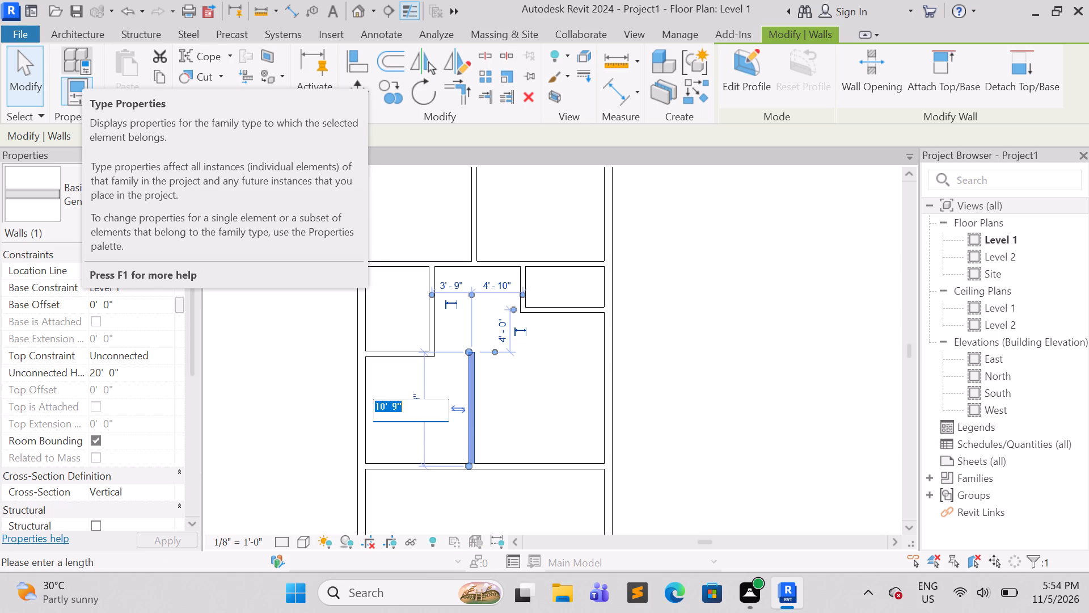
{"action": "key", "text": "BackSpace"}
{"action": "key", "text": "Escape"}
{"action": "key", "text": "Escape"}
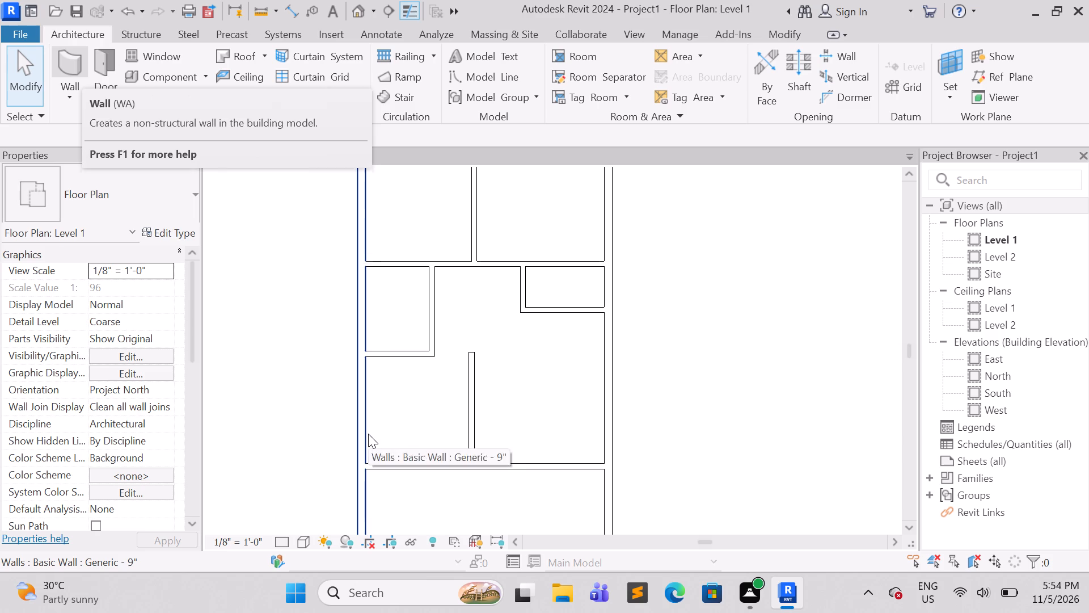
Check the clear distance from the left exterior wall's inner face to the new vertical wall with an Aligned dimension, without placing it.
{"action": "type", "text": "di"}
{"action": "key", "text": "Tab"}
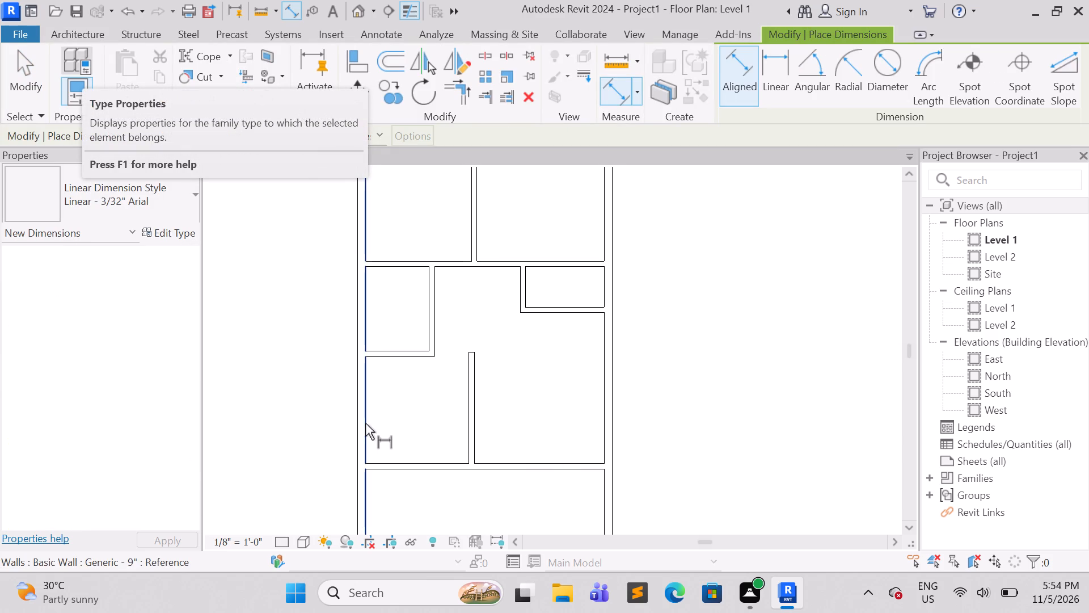
{"action": "left_click", "coordinate": [365, 423]}
{"action": "key", "text": "Tab"}
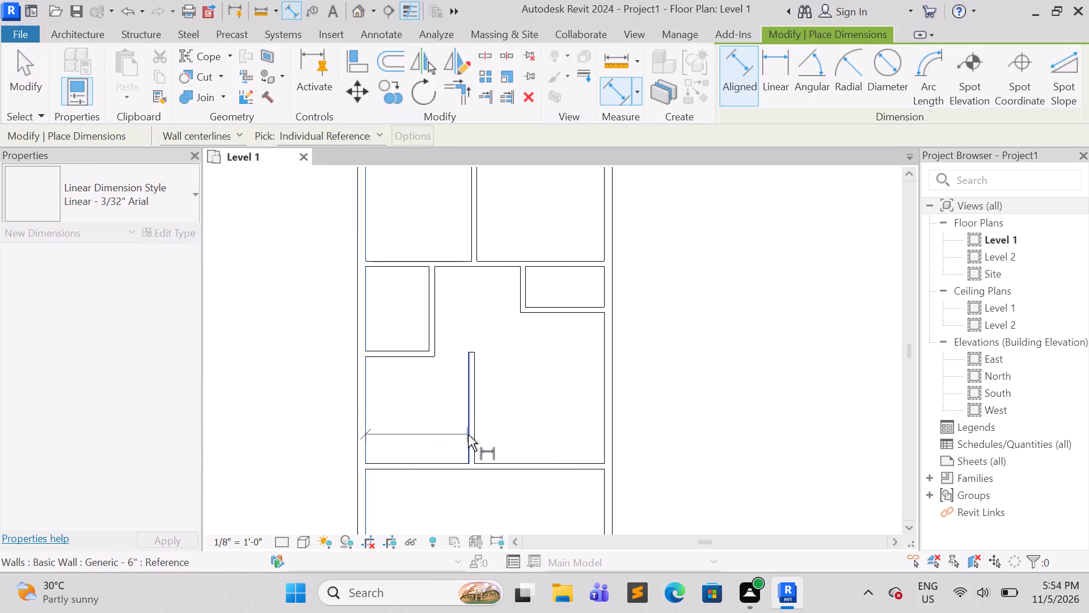
{"action": "left_click", "coordinate": [468, 435]}
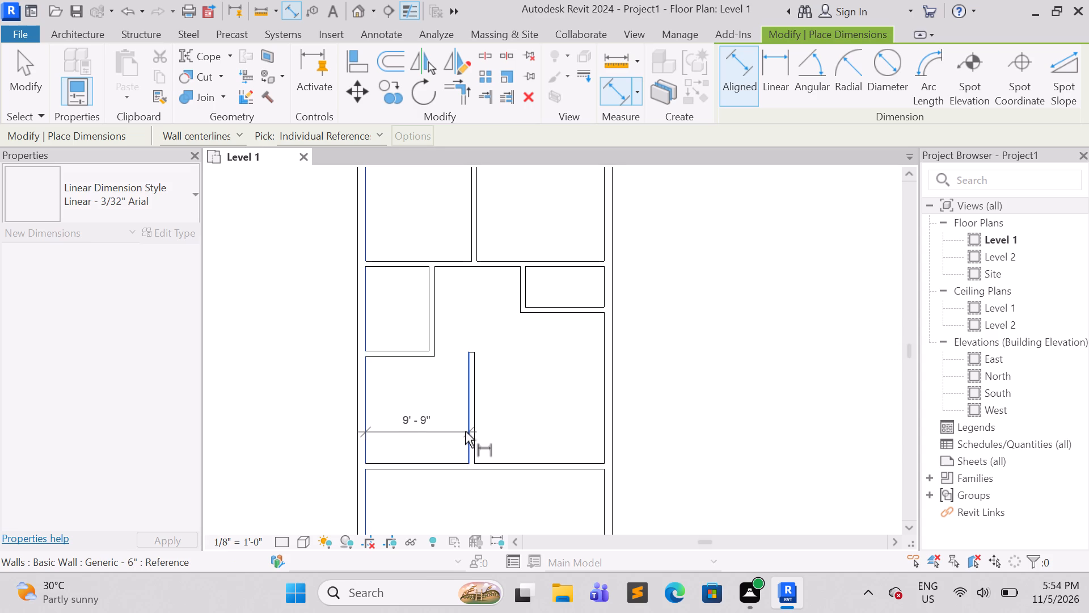
{"action": "left_click", "coordinate": [465, 431]}
{"action": "scroll", "coordinate": [475, 472], "scroll_direction": "up", "scroll_amount": 2}
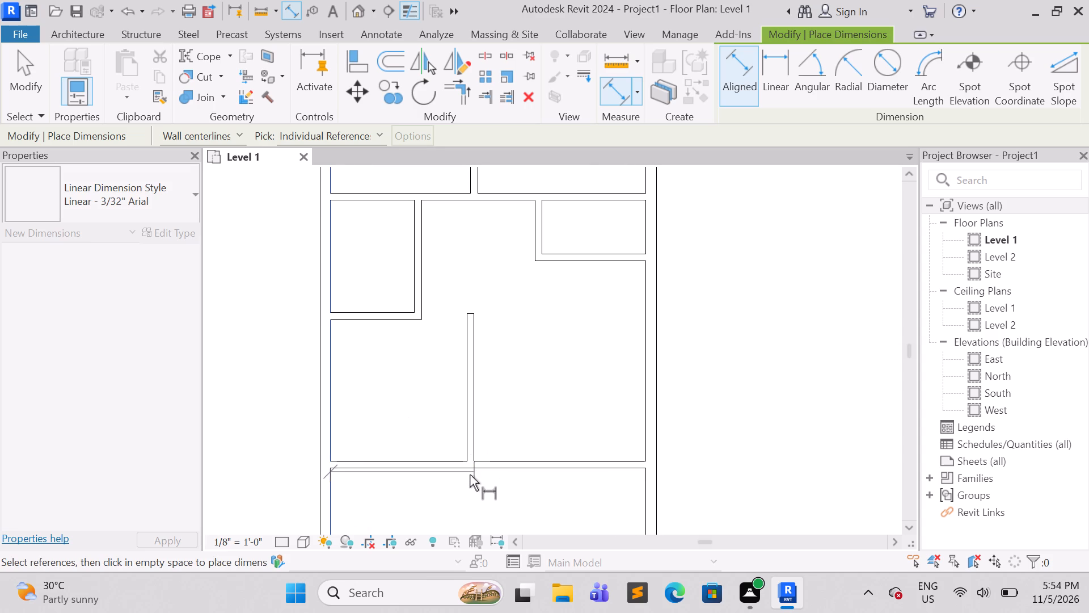
{"action": "scroll", "coordinate": [460, 484], "scroll_direction": "up", "scroll_amount": 1}
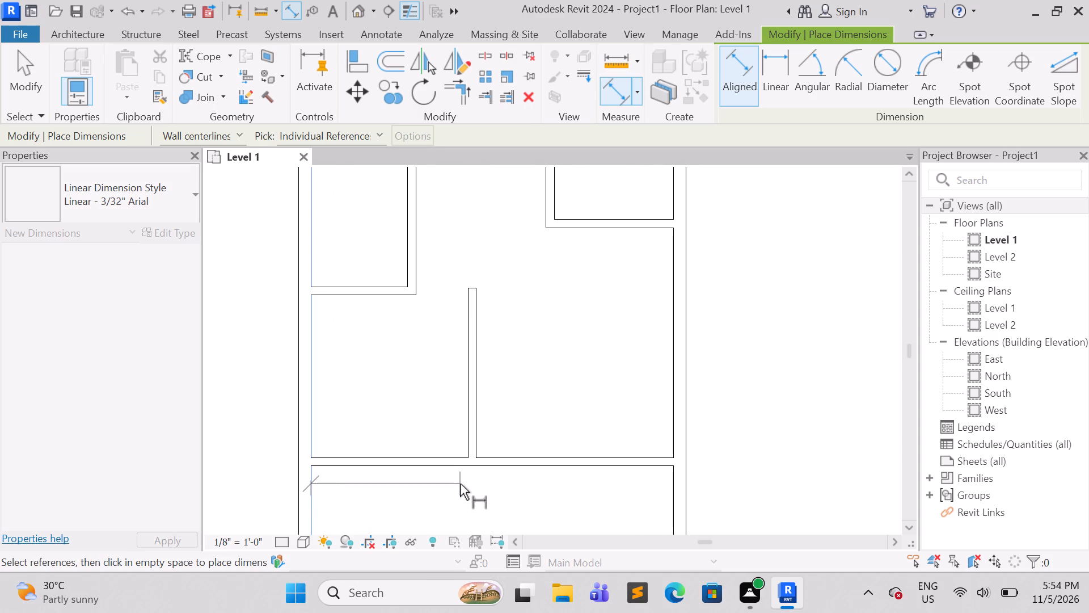
{"action": "right_click", "coordinate": [459, 484]}
{"action": "left_click", "coordinate": [504, 201]}
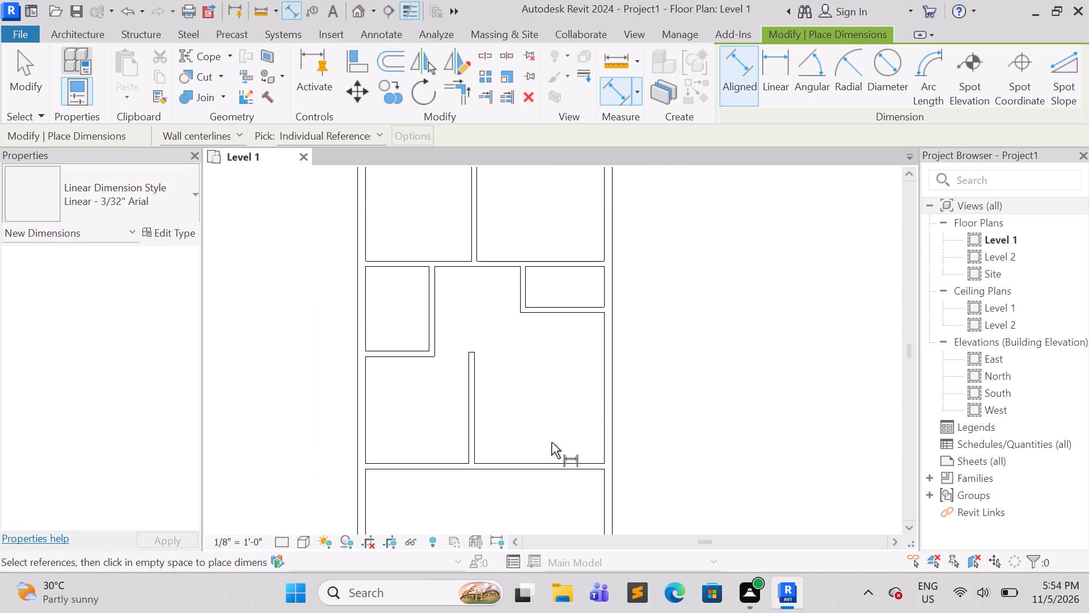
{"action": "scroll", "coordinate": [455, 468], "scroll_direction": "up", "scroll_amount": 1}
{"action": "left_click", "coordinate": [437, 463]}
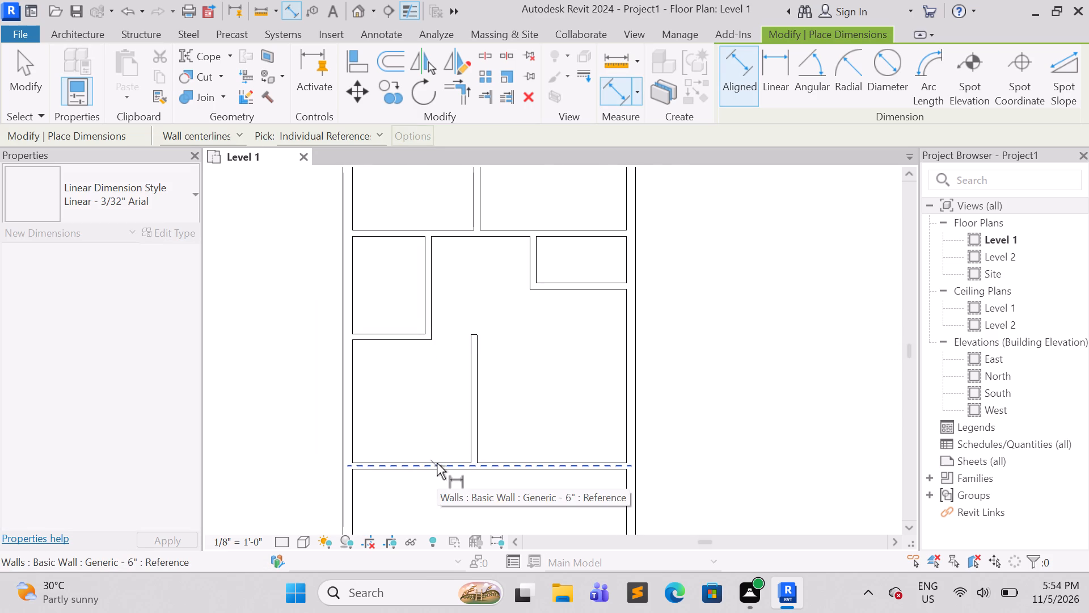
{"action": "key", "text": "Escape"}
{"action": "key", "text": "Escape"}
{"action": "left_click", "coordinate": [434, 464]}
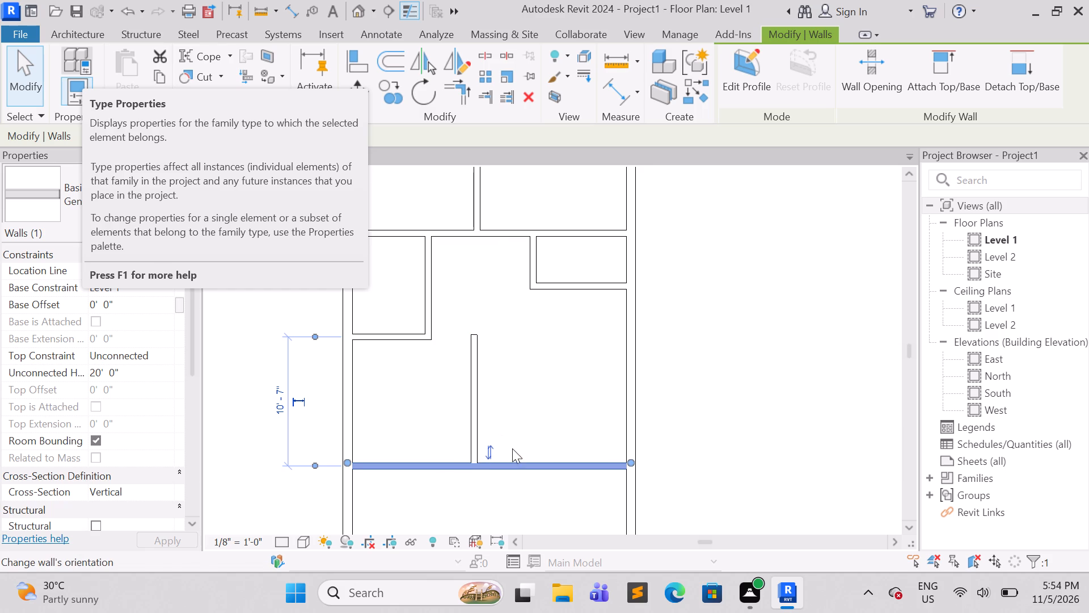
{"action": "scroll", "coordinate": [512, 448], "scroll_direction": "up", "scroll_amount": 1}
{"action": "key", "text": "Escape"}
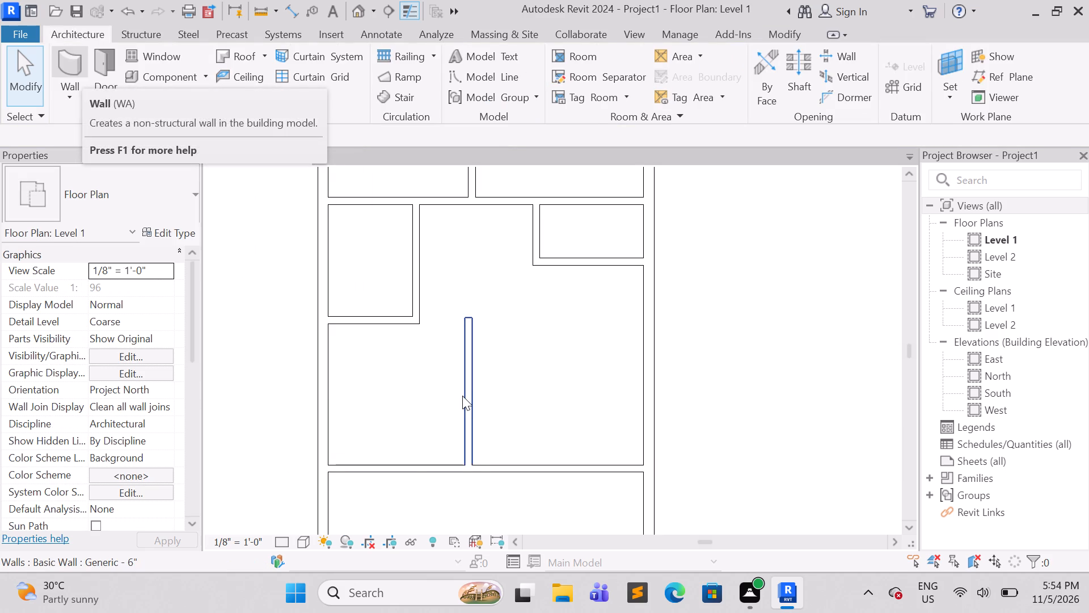
Move the free-standing vertical 6" wall away from the left exterior wall, to 10' 0" clear of its inner face.
{"action": "left_click", "coordinate": [462, 396]}
{"action": "left_click", "coordinate": [368, 96]}
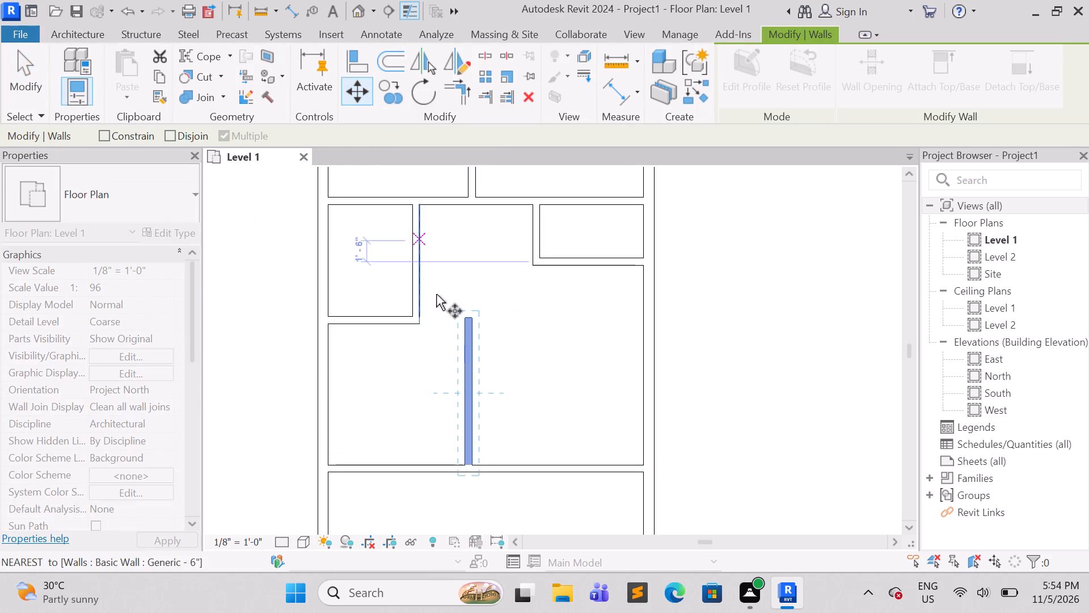
{"action": "scroll", "coordinate": [468, 464], "scroll_direction": "up", "scroll_amount": 3}
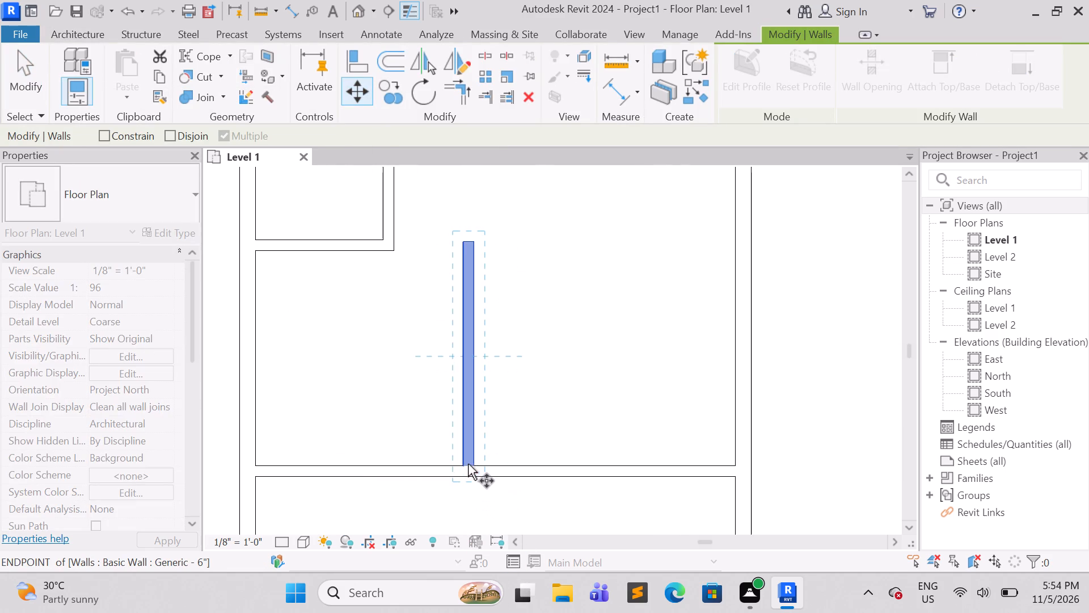
{"action": "left_click", "coordinate": [471, 465]}
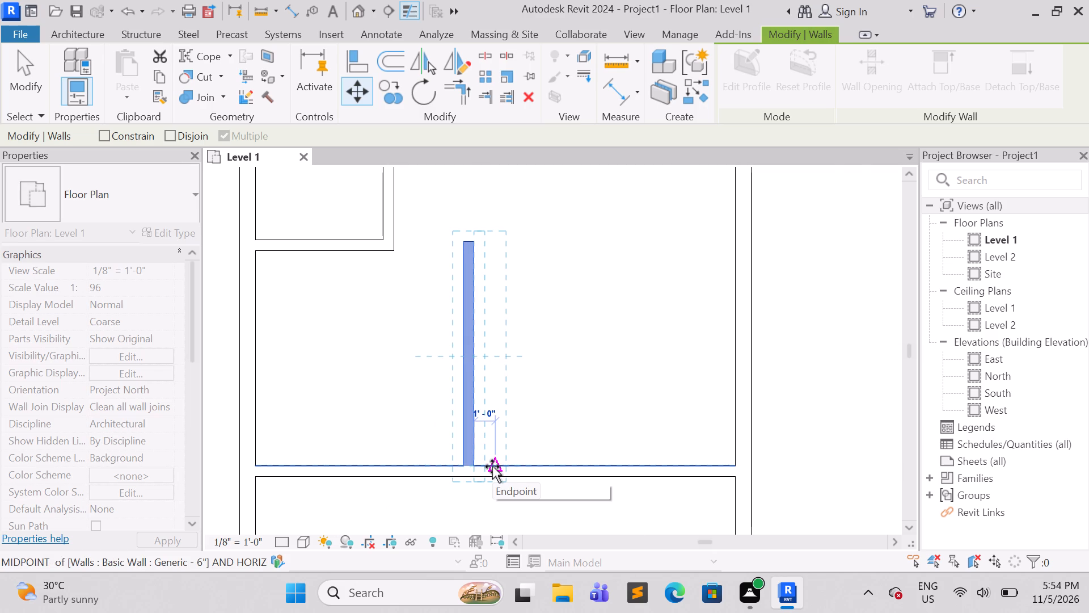
{"action": "scroll", "coordinate": [492, 467], "scroll_direction": "up", "scroll_amount": 7}
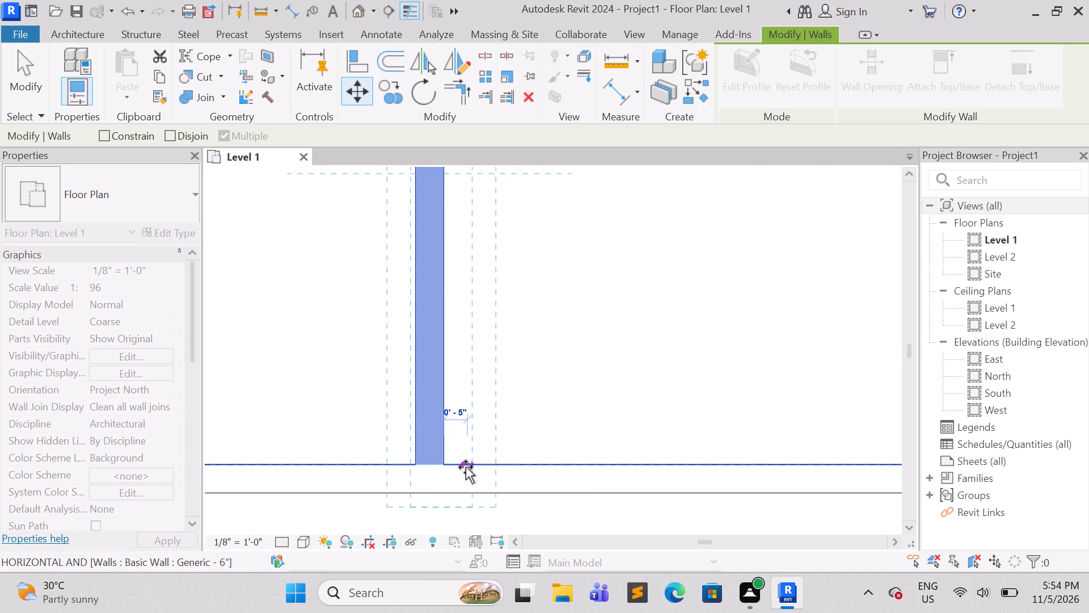
{"action": "scroll", "coordinate": [466, 467], "scroll_direction": "up", "scroll_amount": 3}
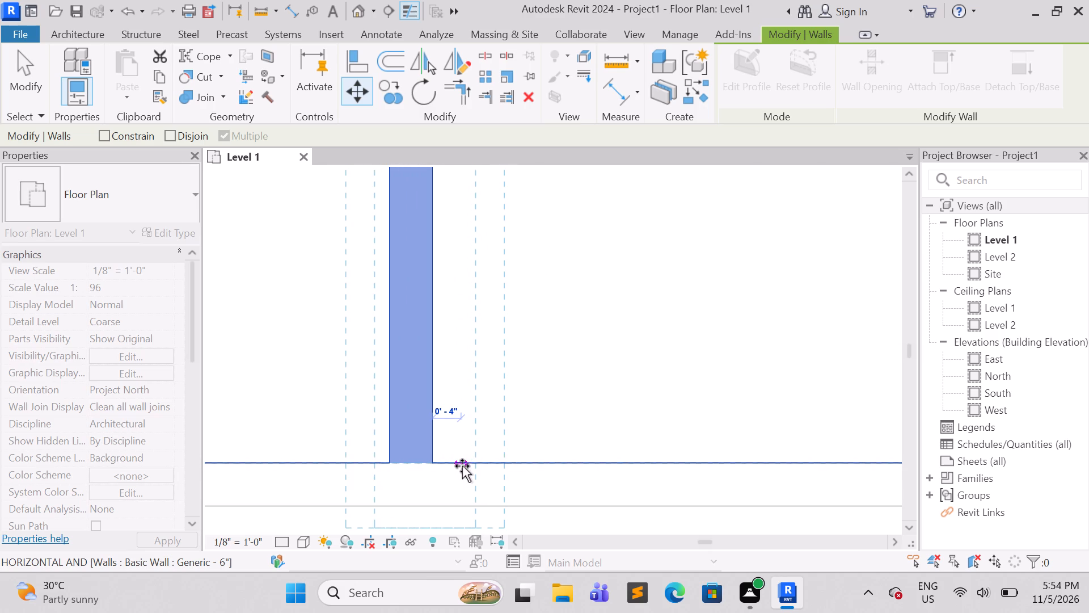
{"action": "left_click", "coordinate": [456, 464]}
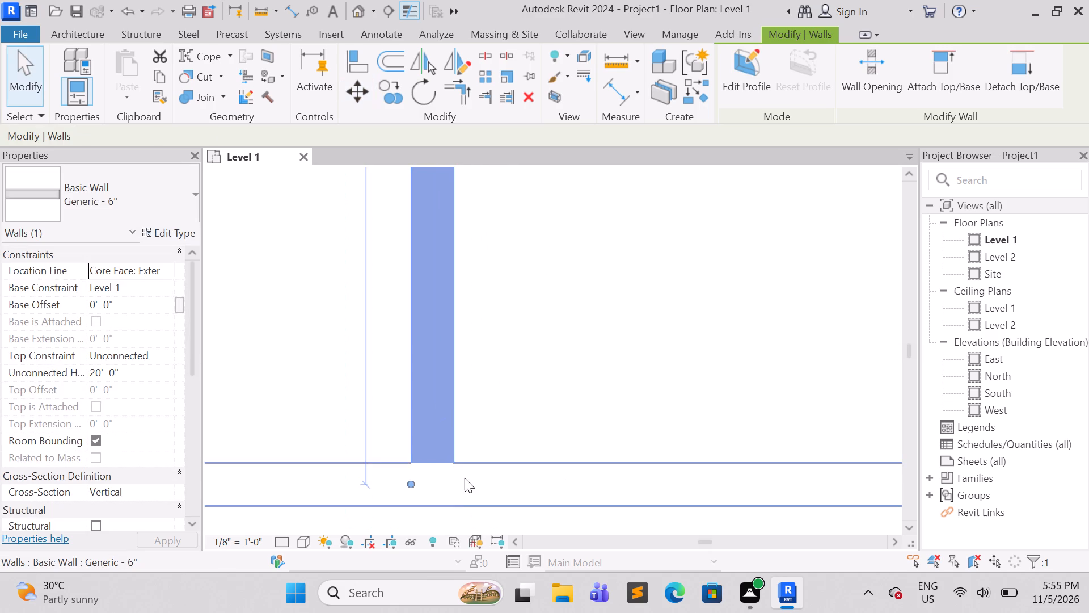
{"action": "scroll", "coordinate": [485, 481], "scroll_direction": "down", "scroll_amount": 3}
{"action": "scroll", "coordinate": [567, 446], "scroll_direction": "down", "scroll_amount": 4}
{"action": "scroll", "coordinate": [609, 401], "scroll_direction": "down", "scroll_amount": 3}
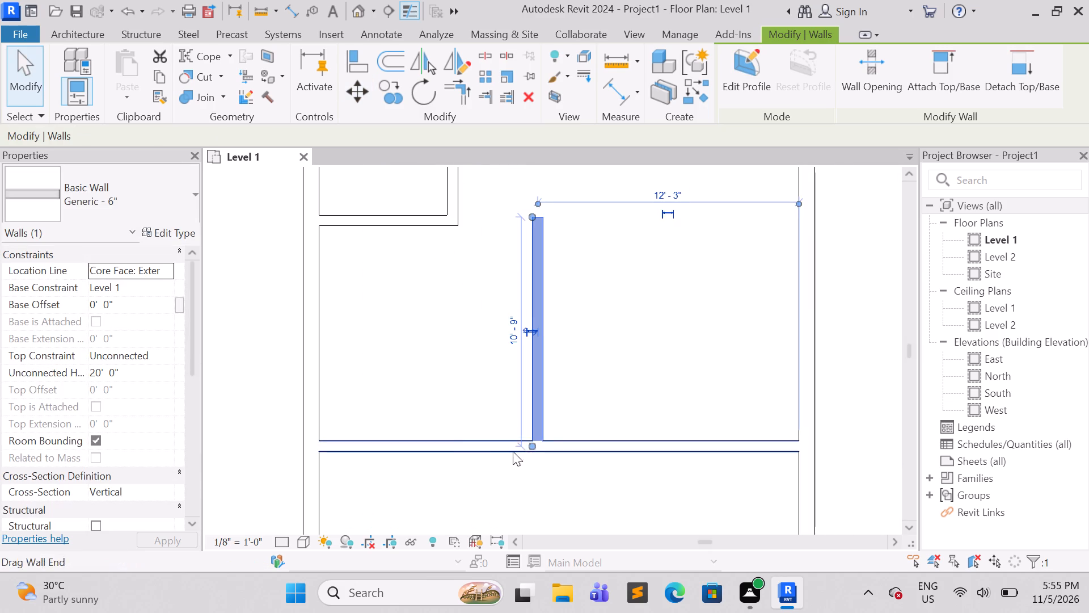
{"action": "scroll", "coordinate": [444, 415], "scroll_direction": "up", "scroll_amount": 1}
{"action": "key", "text": "Escape"}
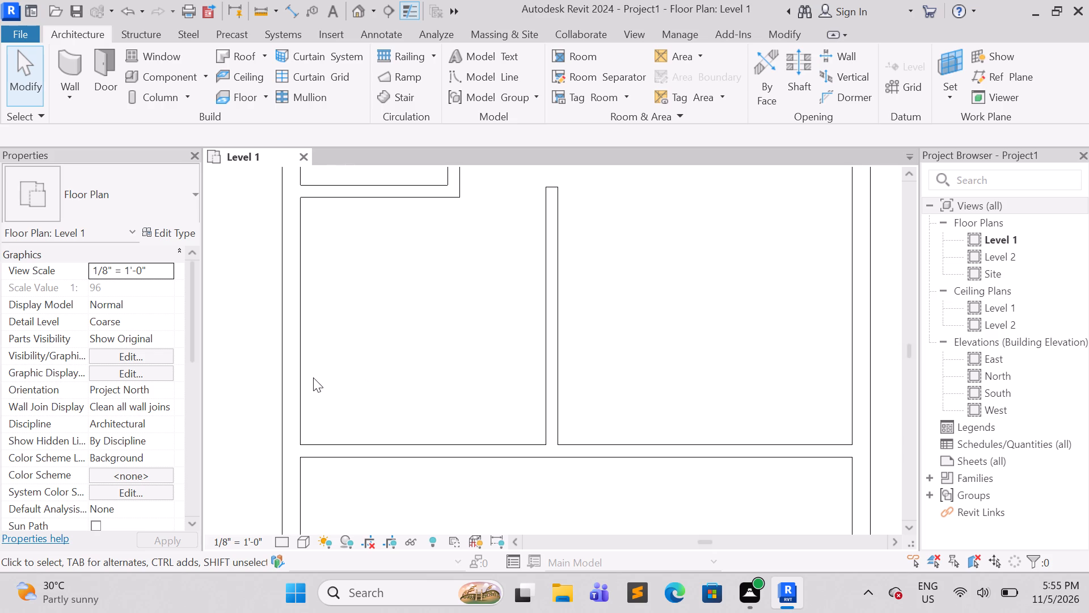
Check the clear distance from the left exterior wall's inner face to the moved vertical wall with an Aligned dimension, without placing it.
{"action": "key", "text": "d"}
{"action": "key", "text": "i"}
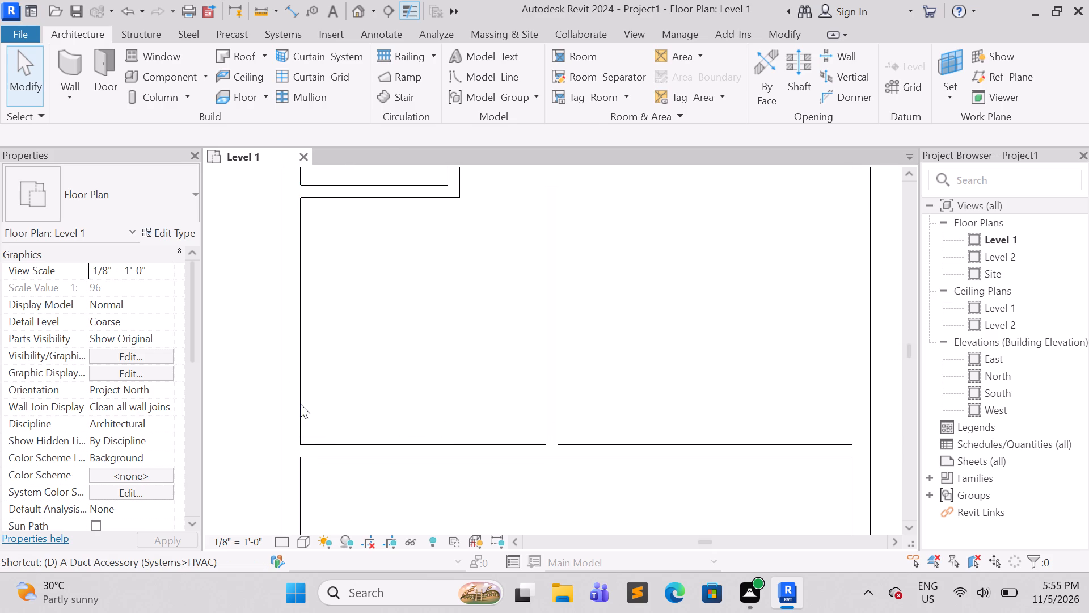
{"action": "key", "text": "Tab"}
{"action": "left_click", "coordinate": [300, 404]}
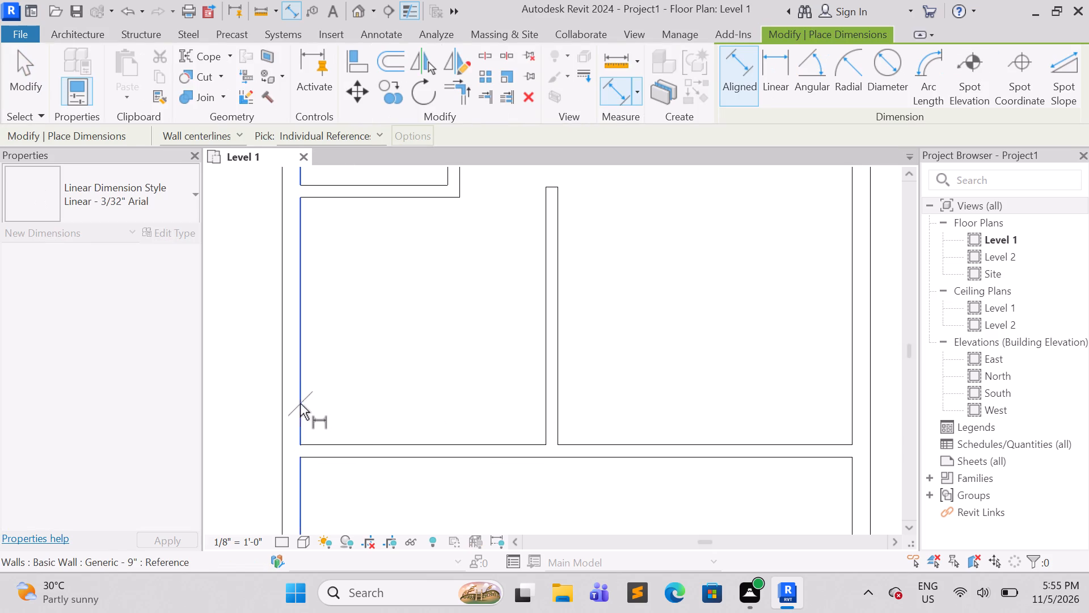
{"action": "key", "text": "Tab"}
{"action": "left_click", "coordinate": [545, 401]}
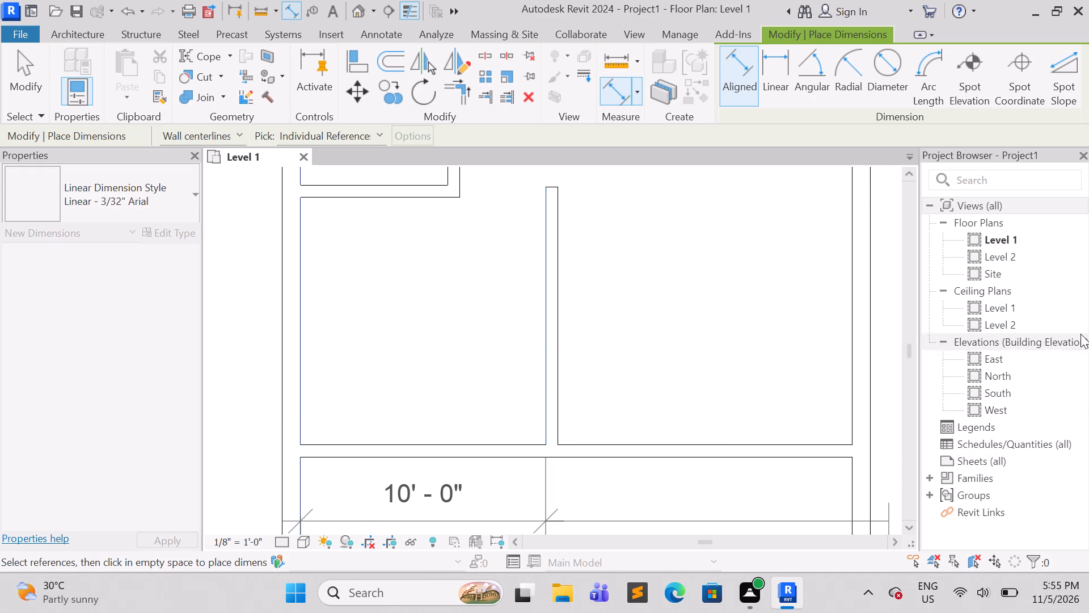
{"action": "scroll", "coordinate": [763, 323], "scroll_direction": "down", "scroll_amount": 5}
{"action": "middle_click_drag", "start_coordinate": [738, 330], "coordinate": [558, 399]}
{"action": "scroll", "coordinate": [580, 391], "scroll_direction": "down", "scroll_amount": 1}
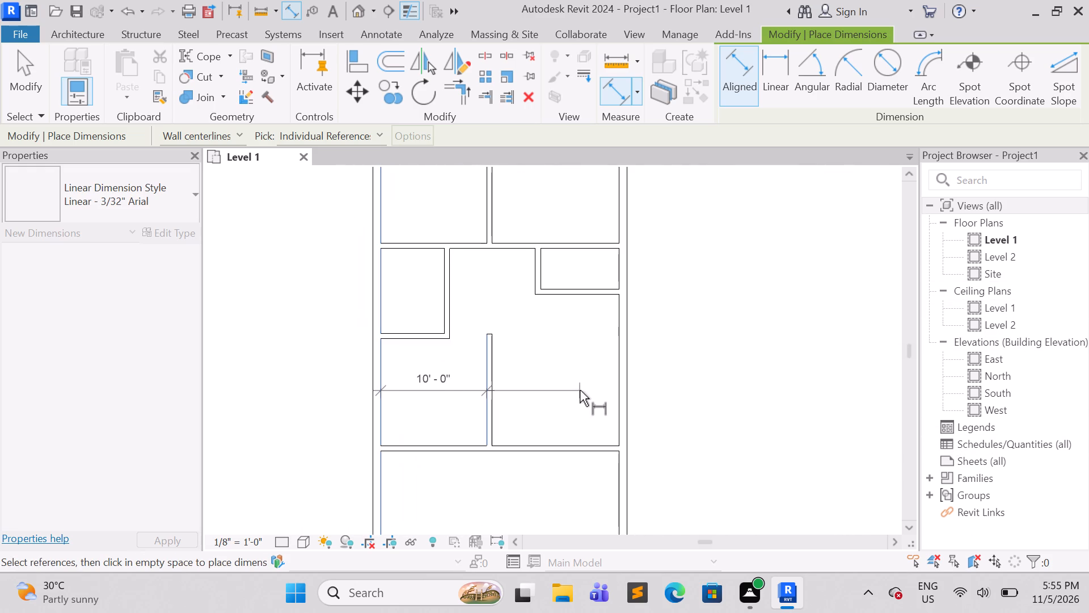
{"action": "key", "text": "Escape"}
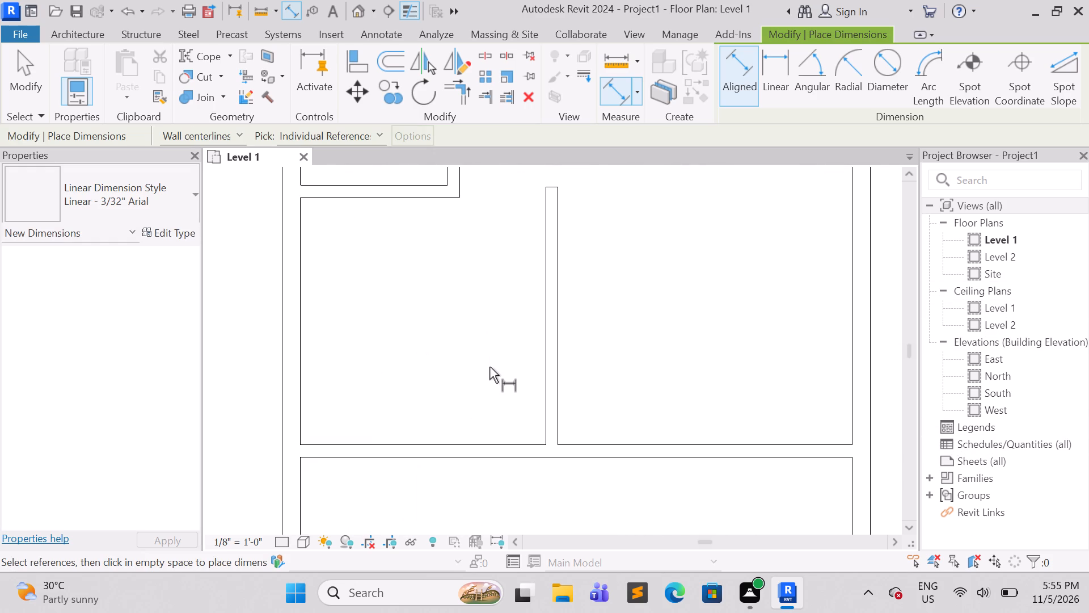
{"action": "scroll", "coordinate": [489, 367], "scroll_direction": "down", "scroll_amount": 1}
{"action": "key", "text": "Escape"}
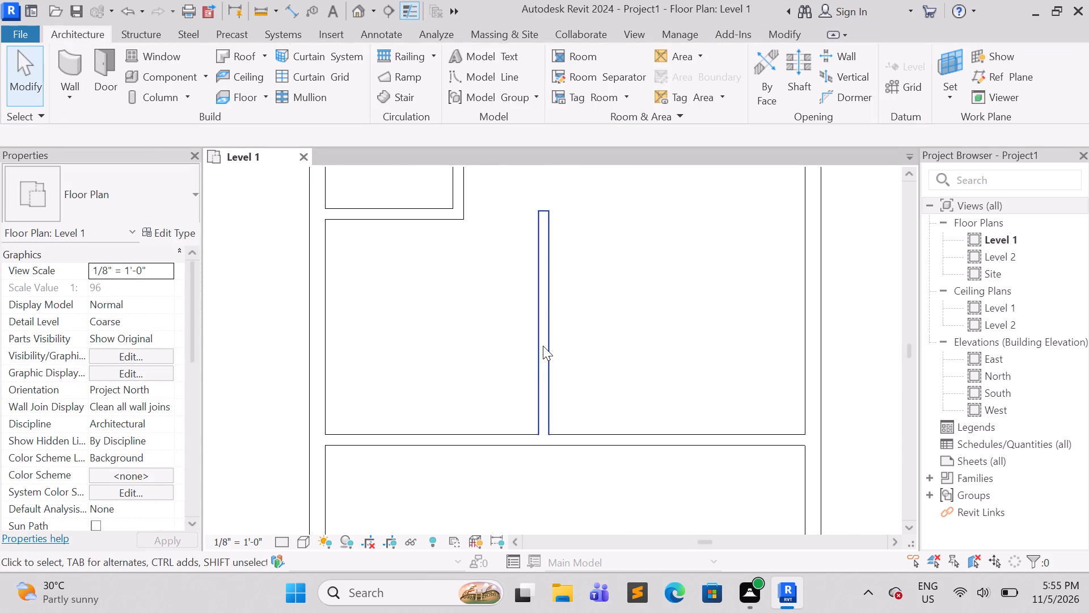
Set the length of the free-standing vertical wall to 10' 7".
{"action": "left_click", "coordinate": [543, 346]}
{"action": "scroll", "coordinate": [543, 346], "scroll_direction": "down", "scroll_amount": 3}
{"action": "middle_click_drag", "start_coordinate": [550, 352], "coordinate": [563, 382]}
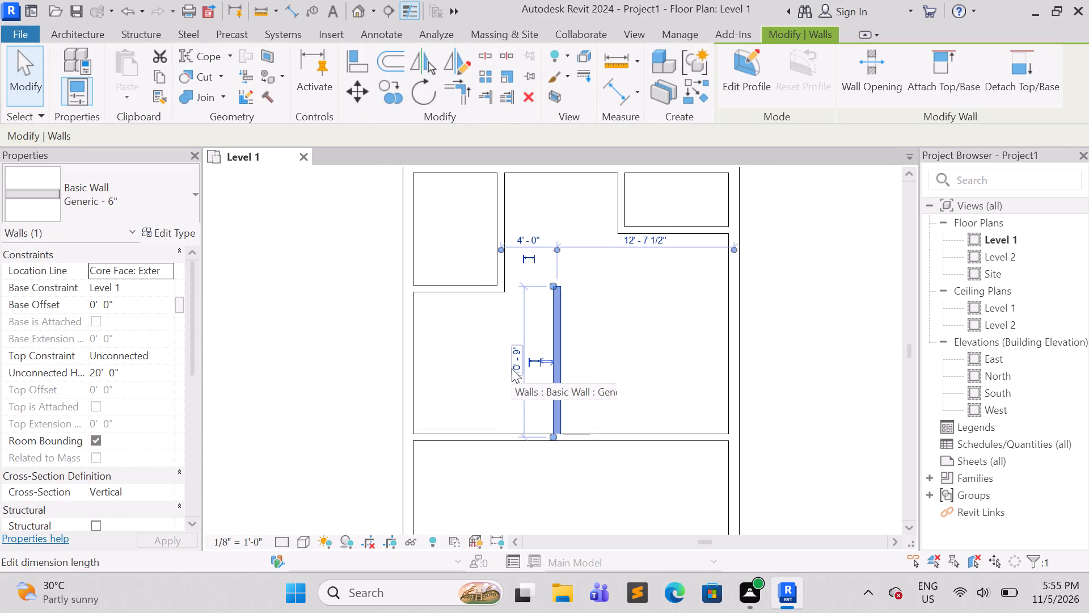
{"action": "key", "text": "Escape"}
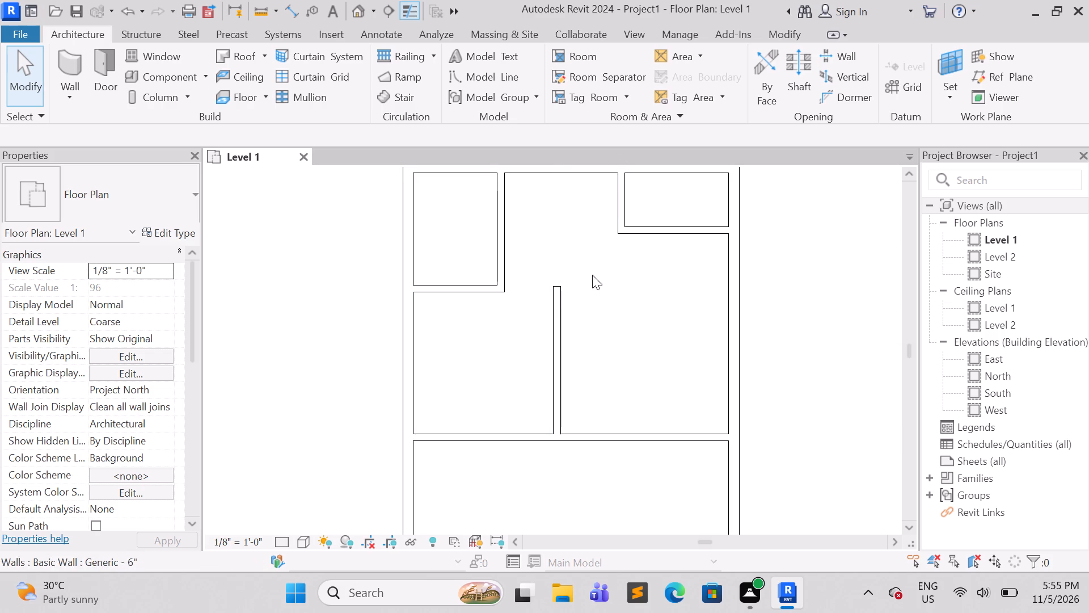
{"action": "left_click", "coordinate": [557, 286]}
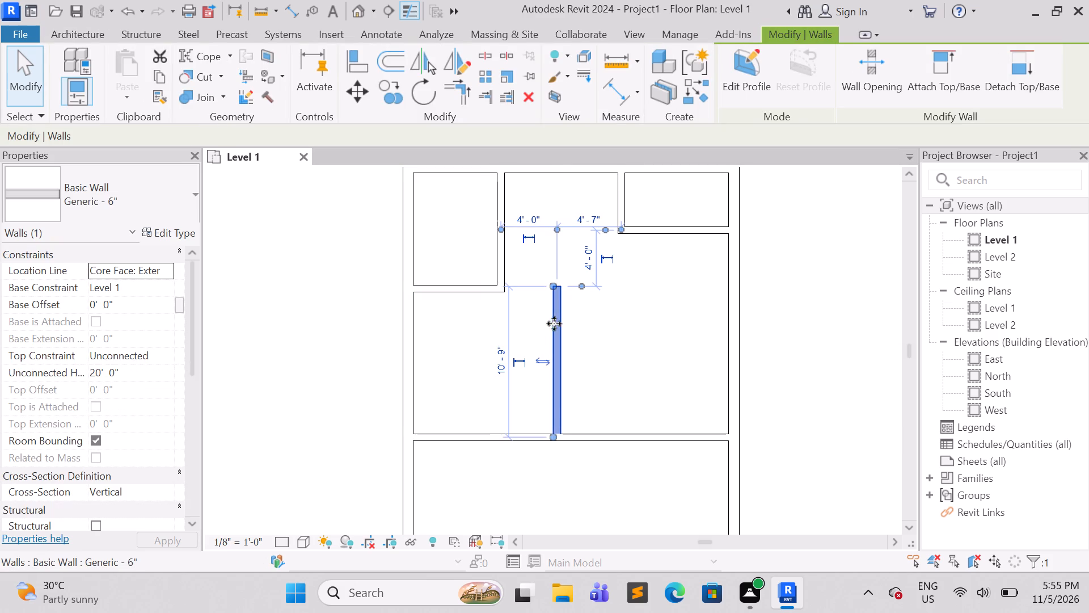
{"action": "left_click", "coordinate": [499, 375]}
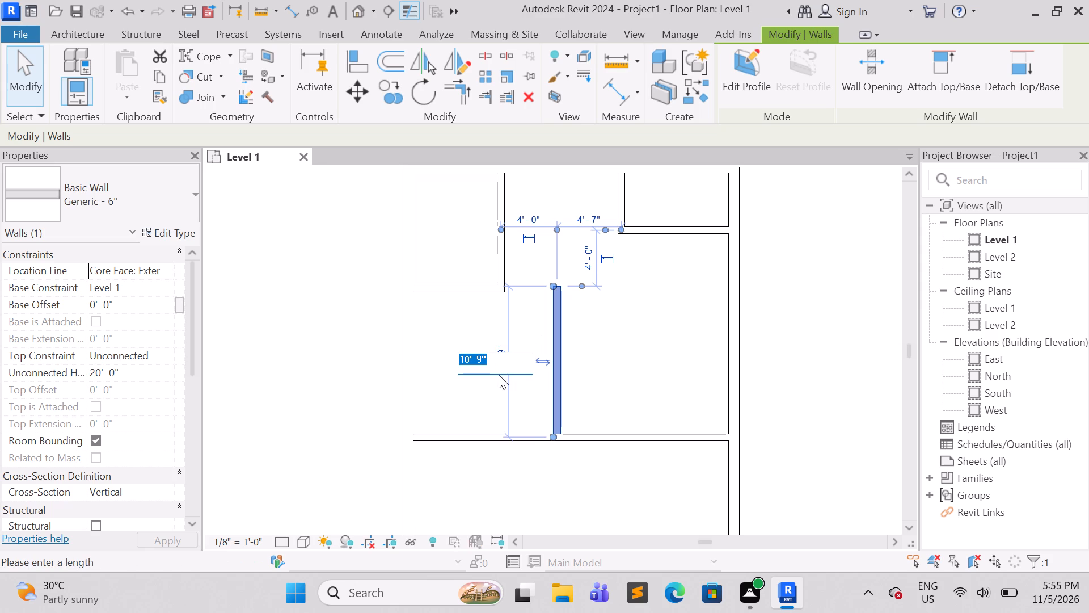
{"action": "left_click", "coordinate": [503, 356]}
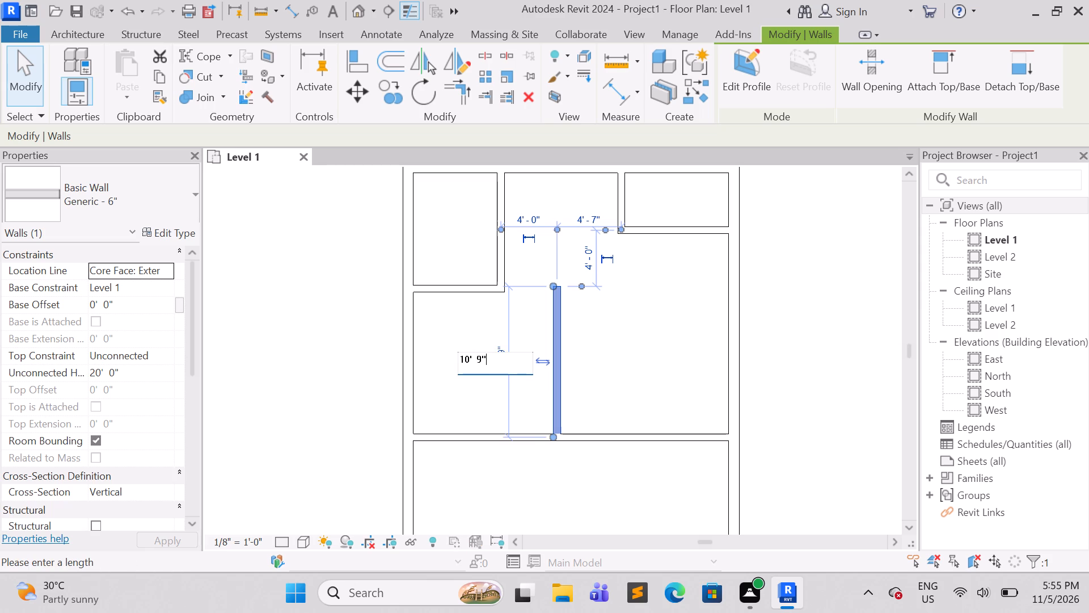
{"action": "key", "text": "BackSpace"}
{"action": "key", "text": "BackSpace"}
{"action": "key", "text": "7"}
{"action": "key", "text": "shift+quotedbl"}
{"action": "key", "text": "Return"}
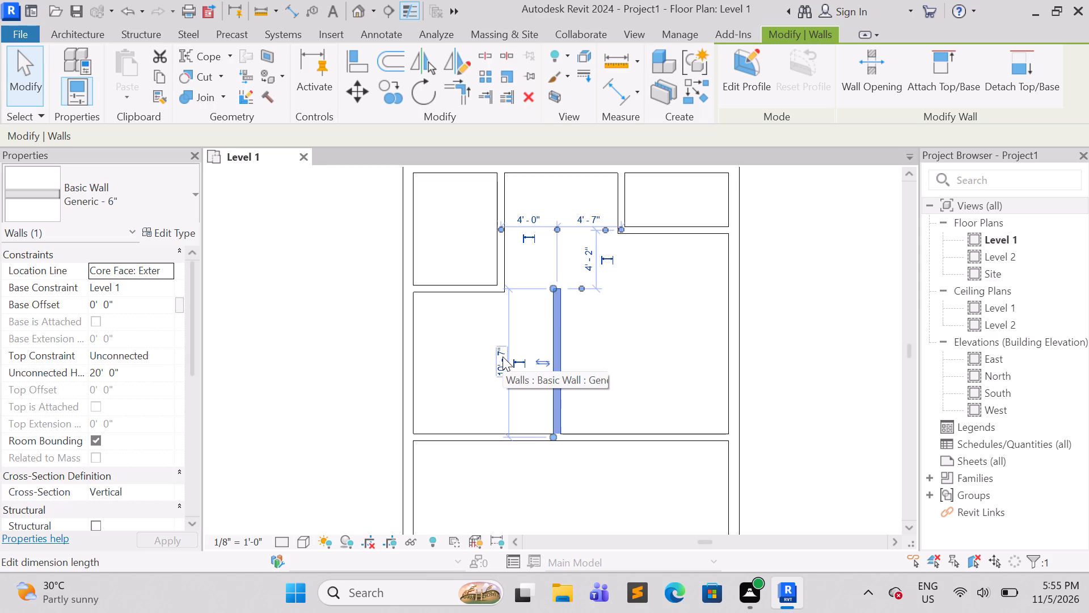
{"action": "left_click", "coordinate": [797, 358]}
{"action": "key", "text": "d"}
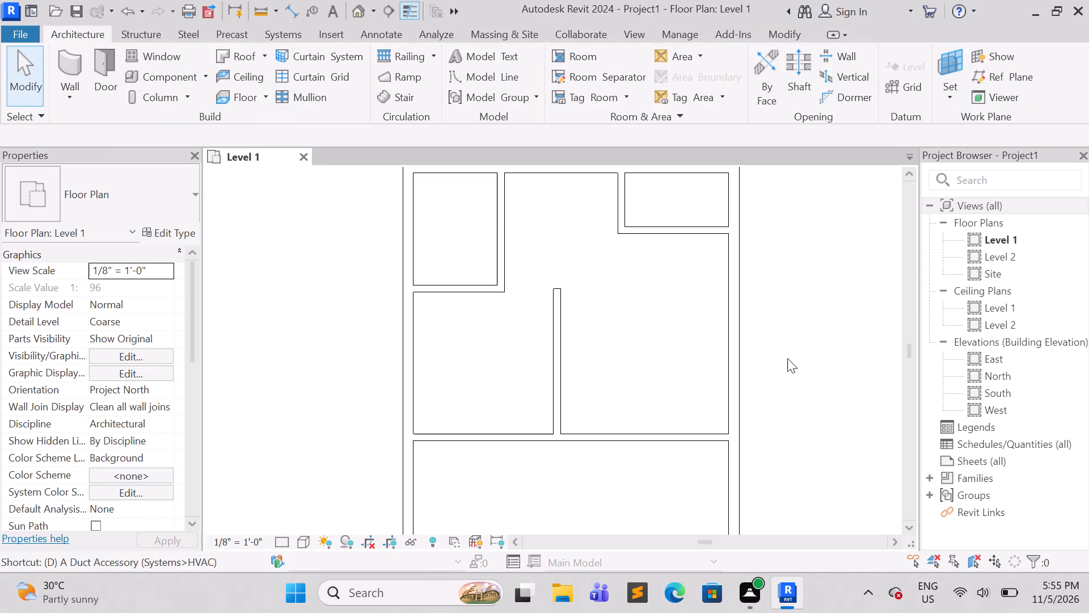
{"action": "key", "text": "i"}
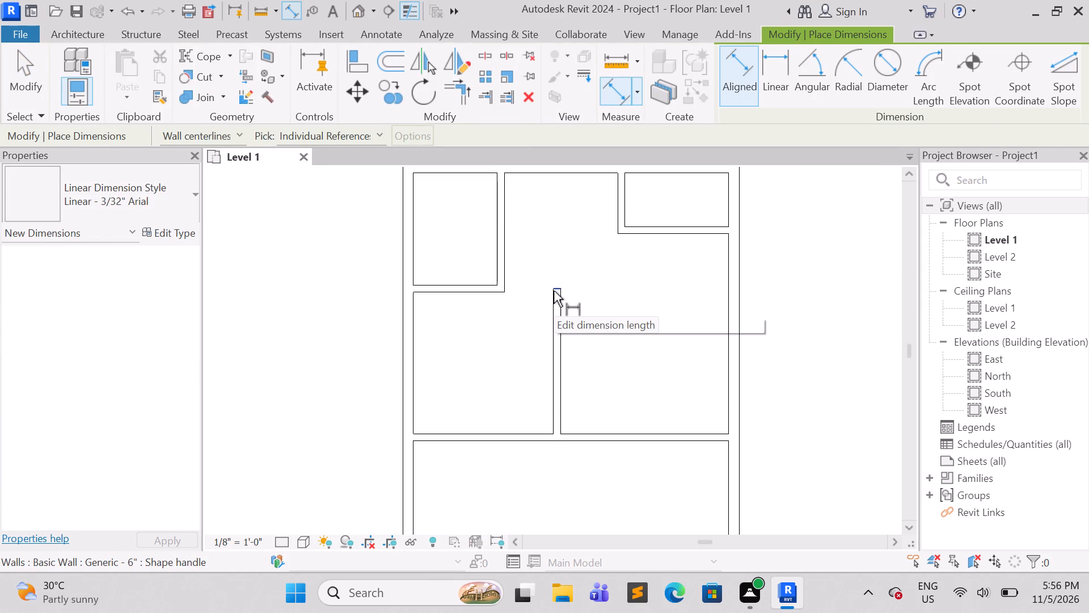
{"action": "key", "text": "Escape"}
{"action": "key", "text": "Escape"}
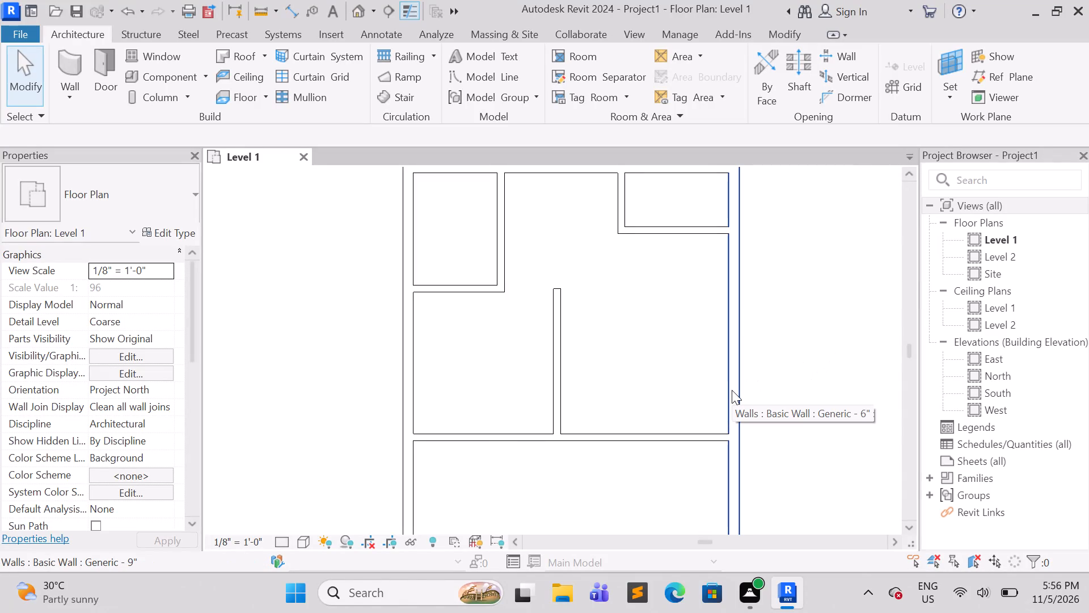
Check the clear depth between the full-width horizontal wall and the bottom exterior wall with an Aligned dimension, without placing it.
{"action": "scroll", "coordinate": [659, 477], "scroll_direction": "down", "scroll_amount": 3}
{"action": "middle_click_drag", "start_coordinate": [655, 458], "coordinate": [648, 357]}
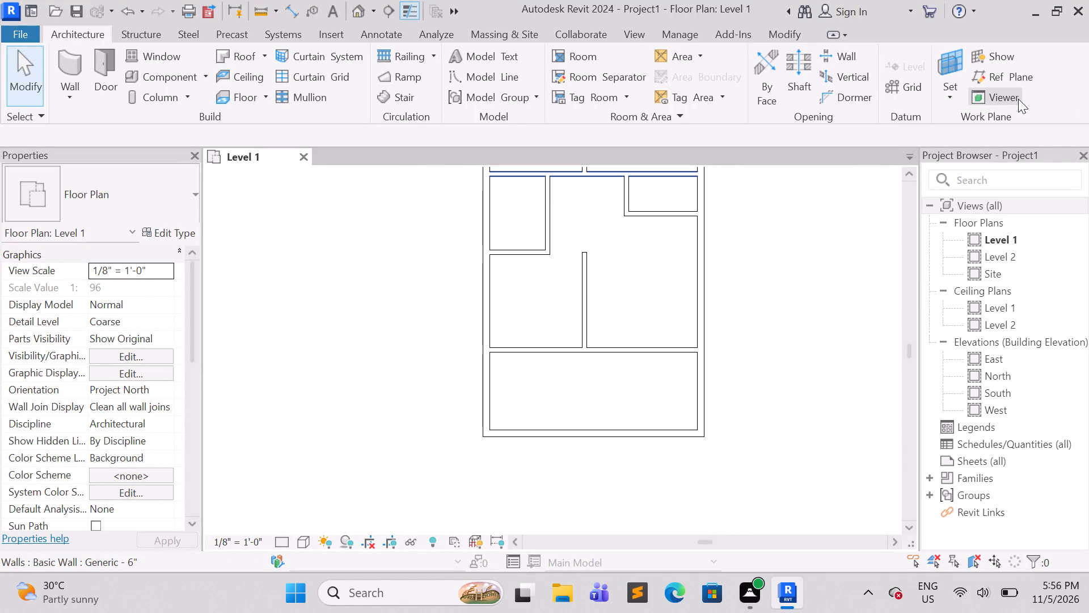
{"action": "key", "text": "d"}
{"action": "key", "text": "i"}
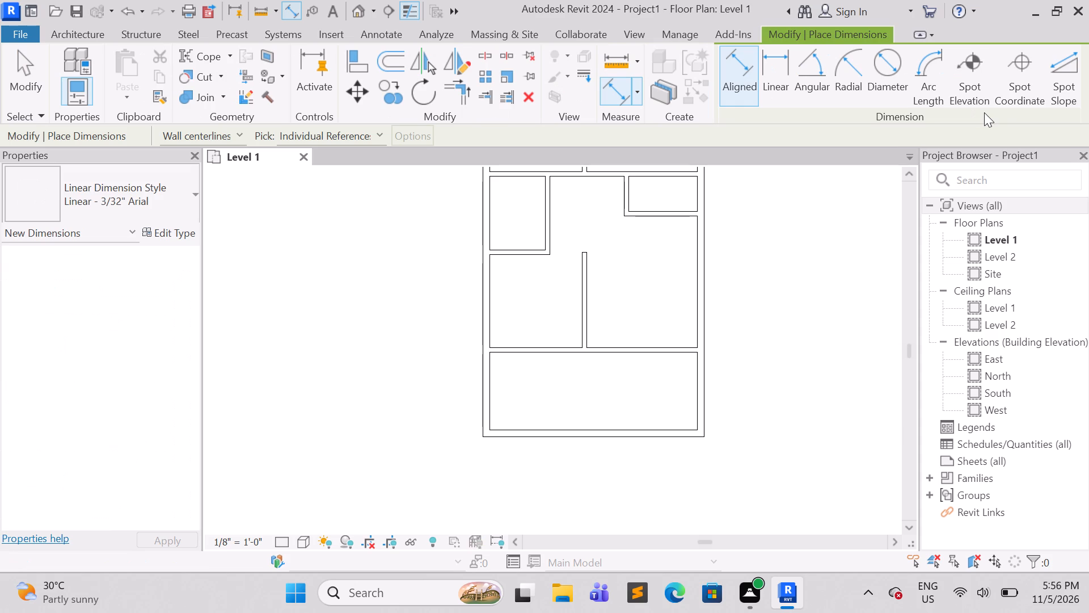
{"action": "key", "text": "Tab"}
{"action": "left_click", "coordinate": [558, 354]}
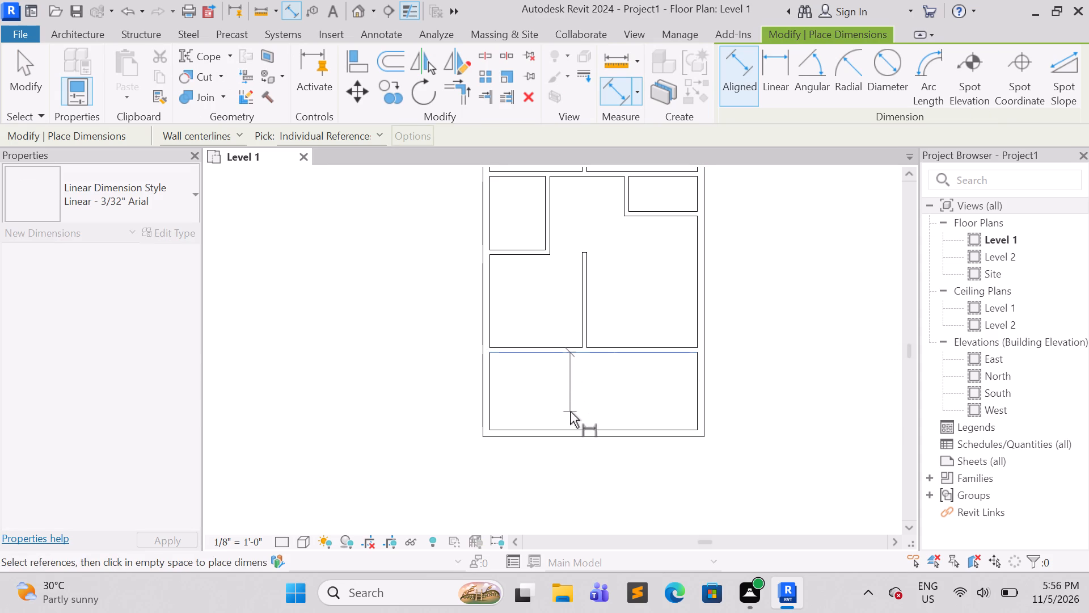
{"action": "key", "text": "Tab"}
{"action": "left_click", "coordinate": [571, 425]}
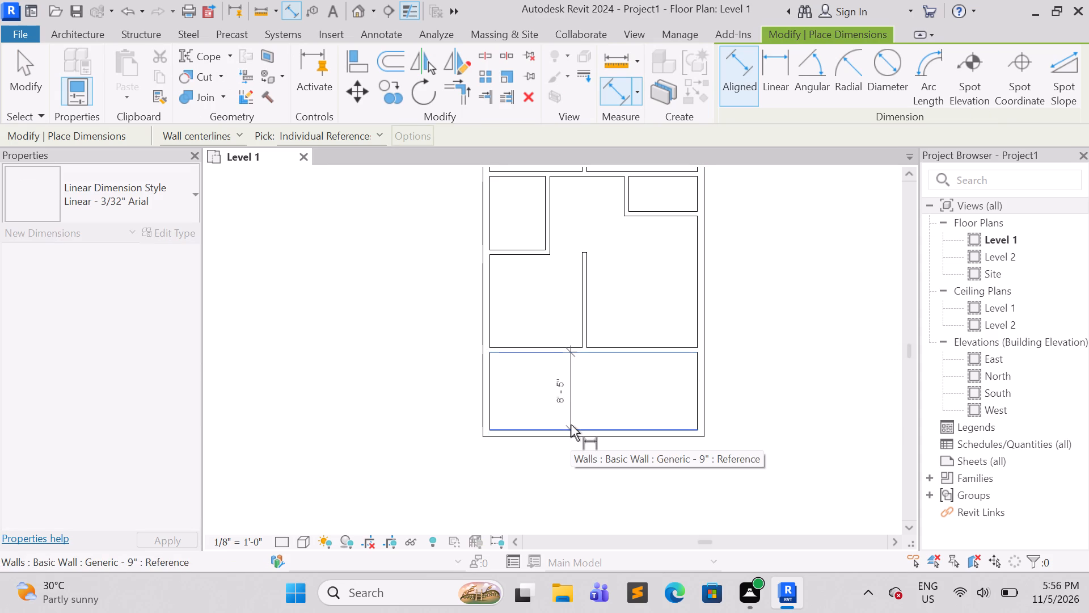
{"action": "key", "text": "Escape"}
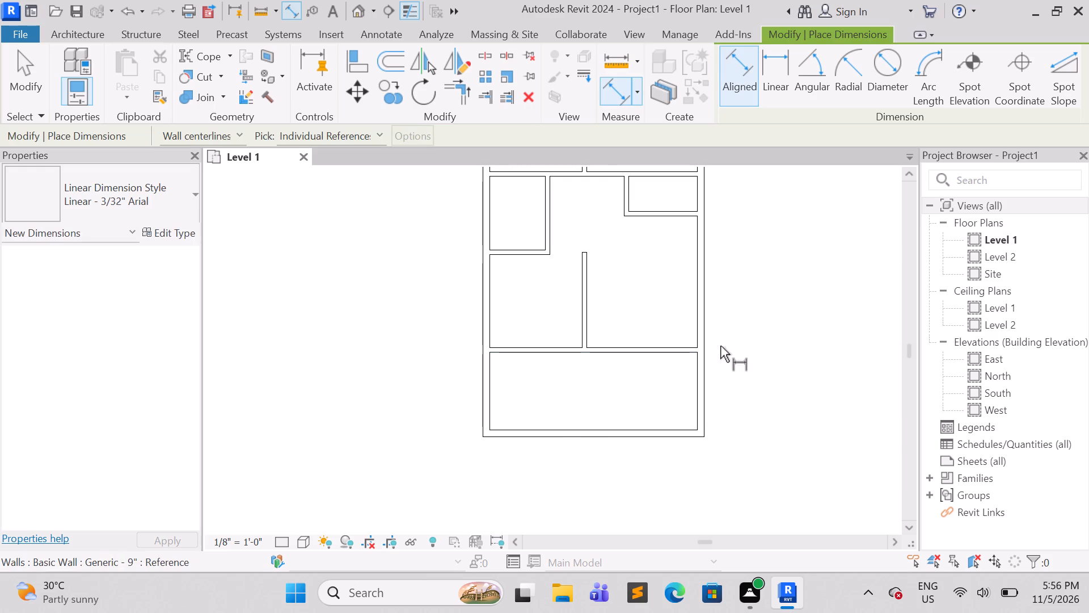
Open the default 3D view to inspect the modelled walls of the house.
{"action": "scroll", "coordinate": [748, 335], "scroll_direction": "down", "scroll_amount": 1}
{"action": "middle_click_drag", "start_coordinate": [749, 335], "coordinate": [433, 478]}
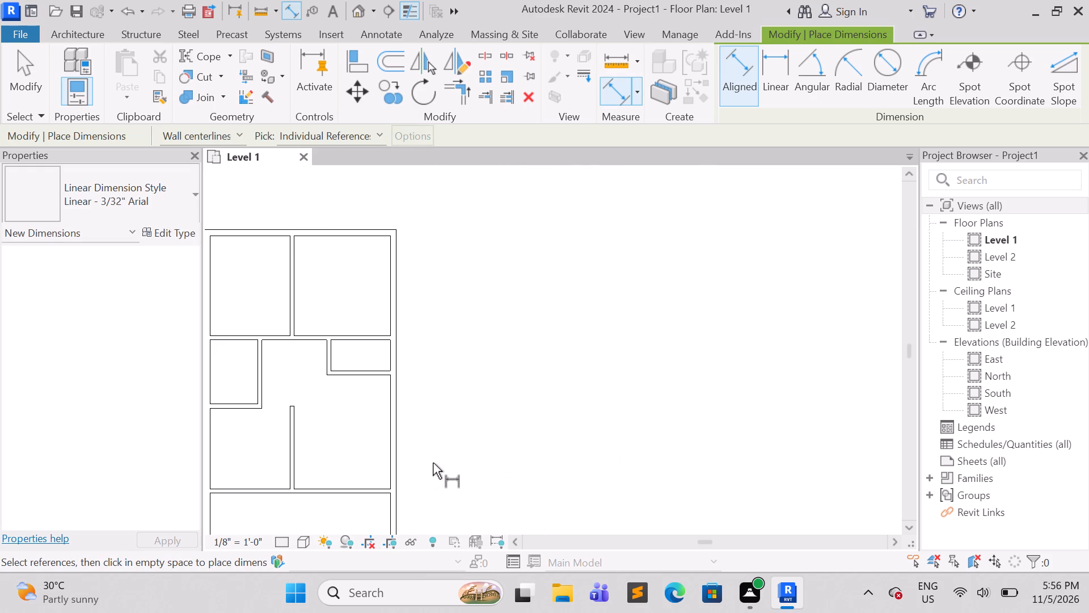
{"action": "middle_click_drag", "start_coordinate": [443, 463], "coordinate": [601, 381]}
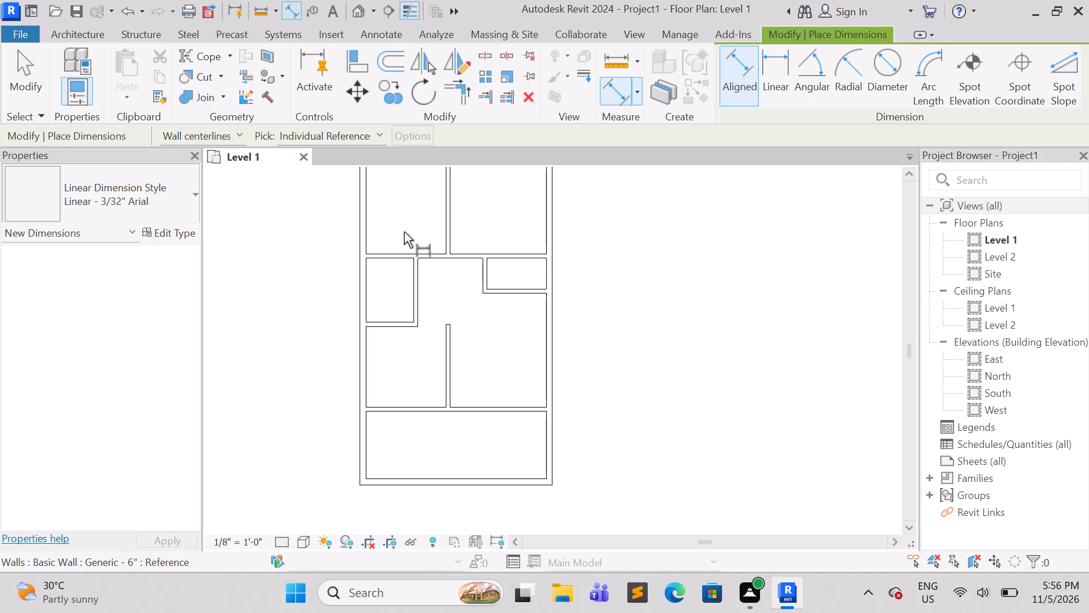
{"action": "left_click", "coordinate": [362, 11]}
{"action": "scroll", "coordinate": [535, 308], "scroll_direction": "up", "scroll_amount": 5}
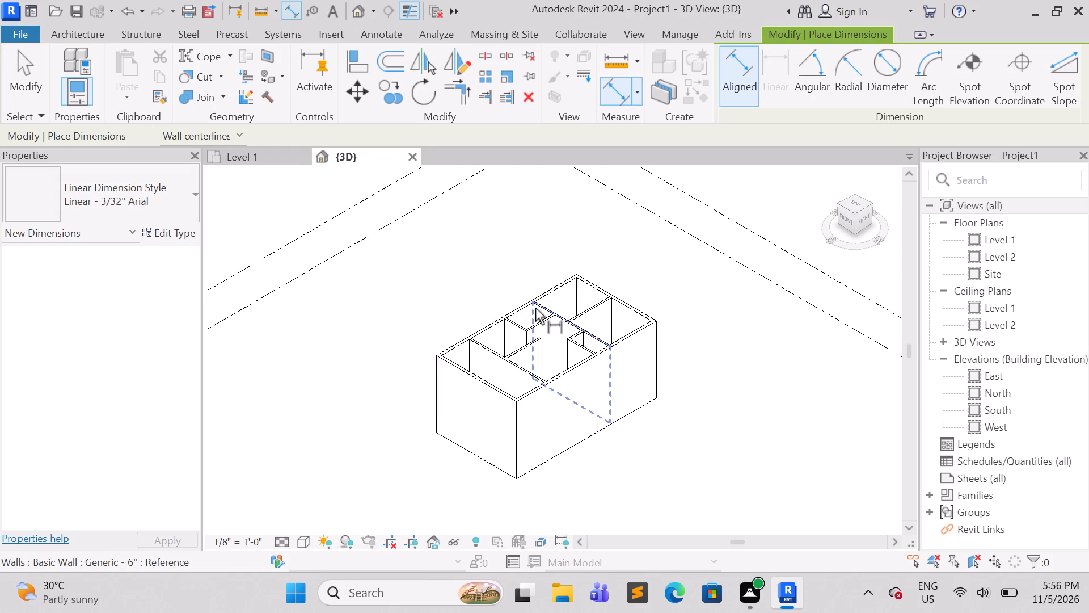
In the East elevation, set the unconnected height of all the house walls to 10' 0".
{"action": "key", "text": "Escape"}
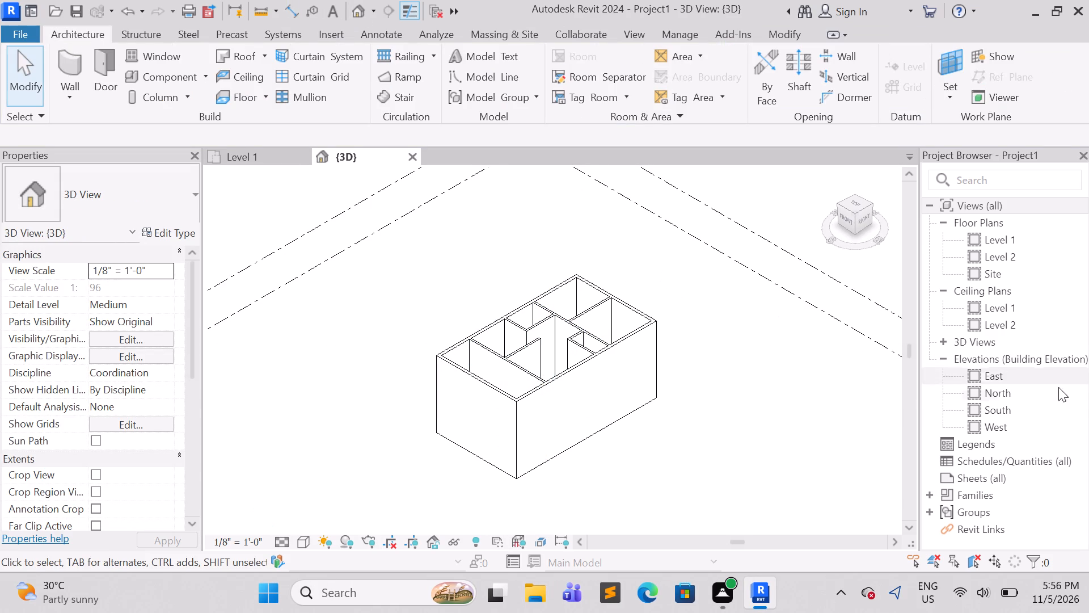
{"action": "left_click", "coordinate": [1052, 374]}
{"action": "double_click", "coordinate": [1036, 377]}
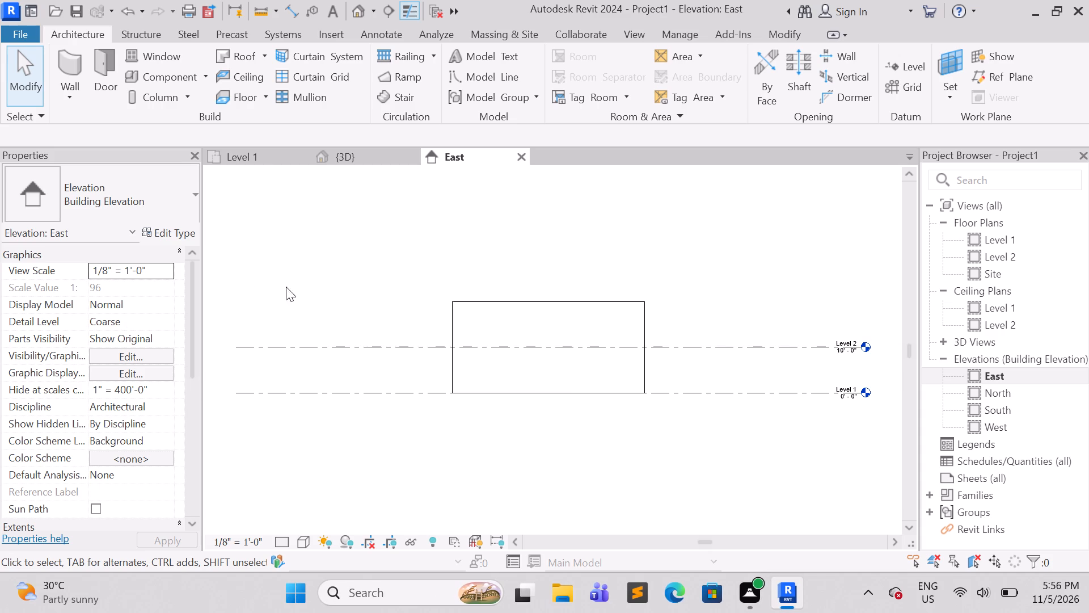
{"action": "left_click_drag", "start_coordinate": [378, 265], "coordinate": [702, 435]}
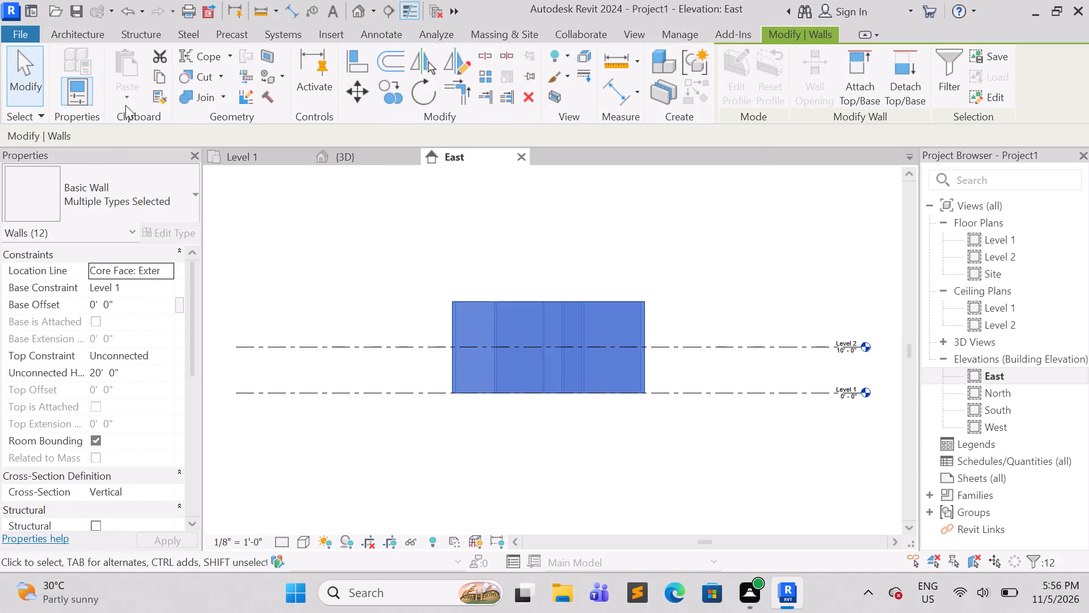
{"action": "left_click", "coordinate": [117, 369]}
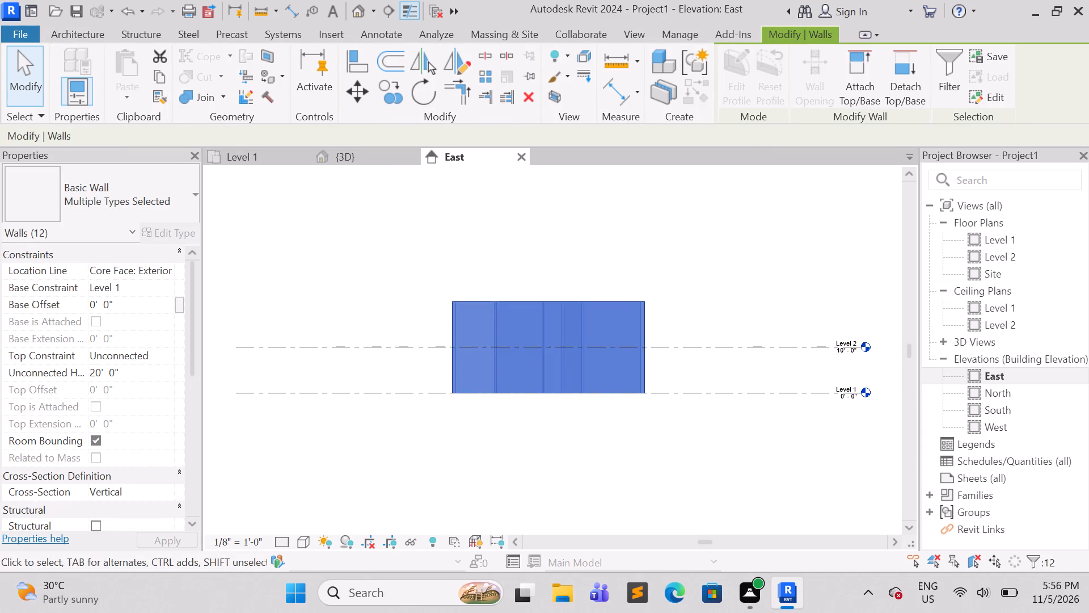
{"action": "left_click", "coordinate": [152, 374]}
{"action": "key", "text": "BackSpace"}
{"action": "key", "text": "BackSpace"}
{"action": "key", "text": "BackSpace"}
{"action": "key", "text": "BackSpace"}
{"action": "key", "text": "BackSpace"}
{"action": "key", "text": "BackSpace"}
{"action": "key", "text": "BackSpace"}
{"action": "key", "text": "BackSpace"}
{"action": "key", "text": "BackSpace"}
{"action": "key", "text": "BackSpace"}
{"action": "key", "text": "BackSpace"}
{"action": "key", "text": "BackSpace"}
{"action": "key", "text": "BackSpace"}
{"action": "key", "text": "BackSpace"}
{"action": "key", "text": "BackSpace"}
{"action": "key", "text": "BackSpace"}
{"action": "type", "text": "10"}
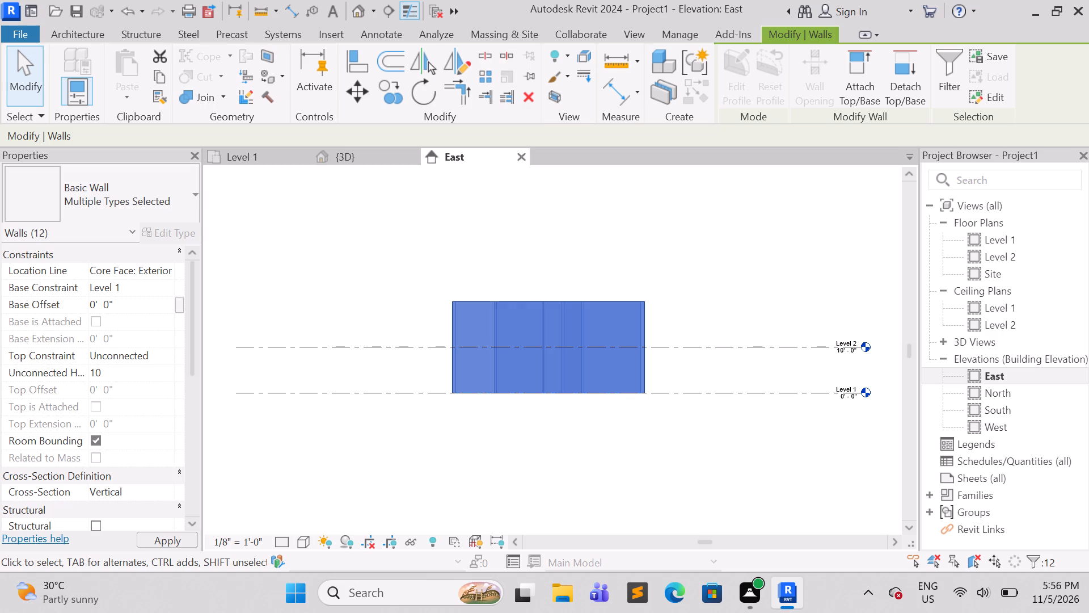
{"action": "key", "text": "apostrophe"}
{"action": "key", "text": "Return"}
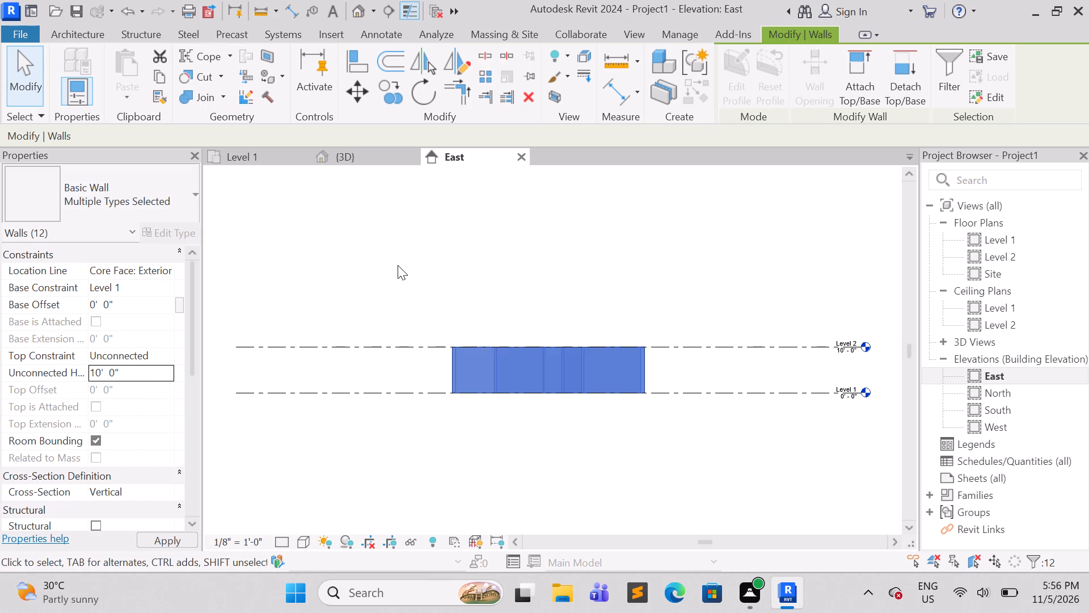
{"action": "left_click", "coordinate": [727, 273]}
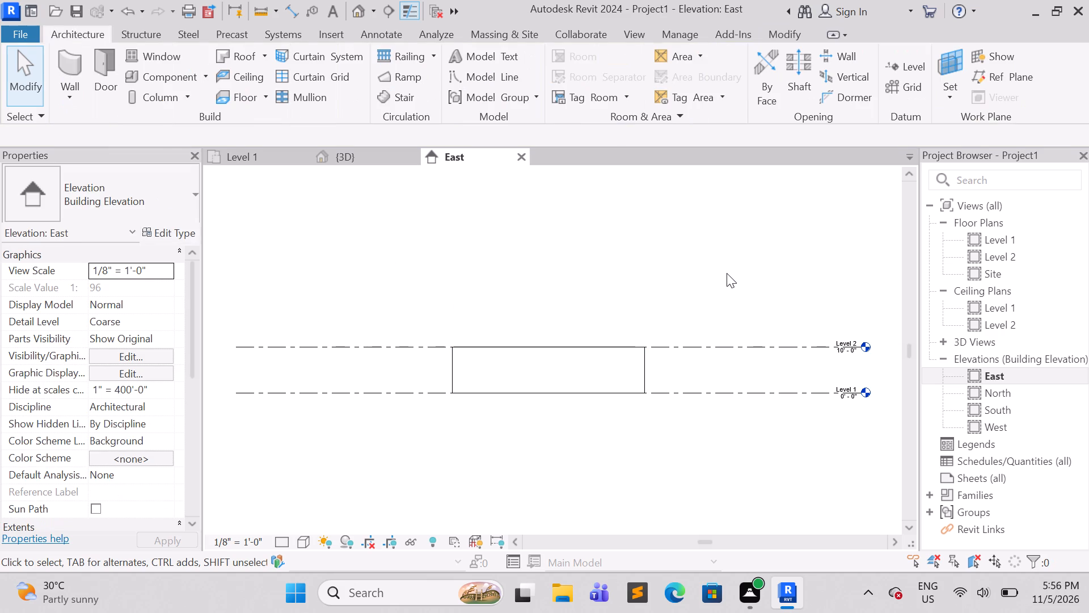
Return to the Level 1 floor plan with the whole house layout in view.
{"action": "double_click", "coordinate": [1006, 235]}
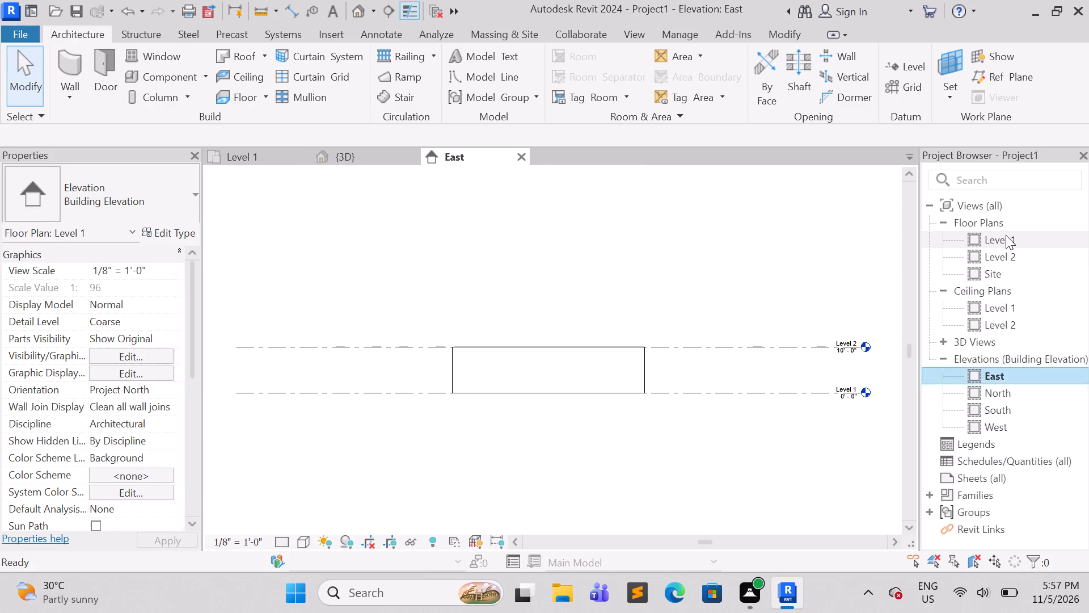
{"action": "scroll", "coordinate": [507, 318], "scroll_direction": "down", "scroll_amount": 2}
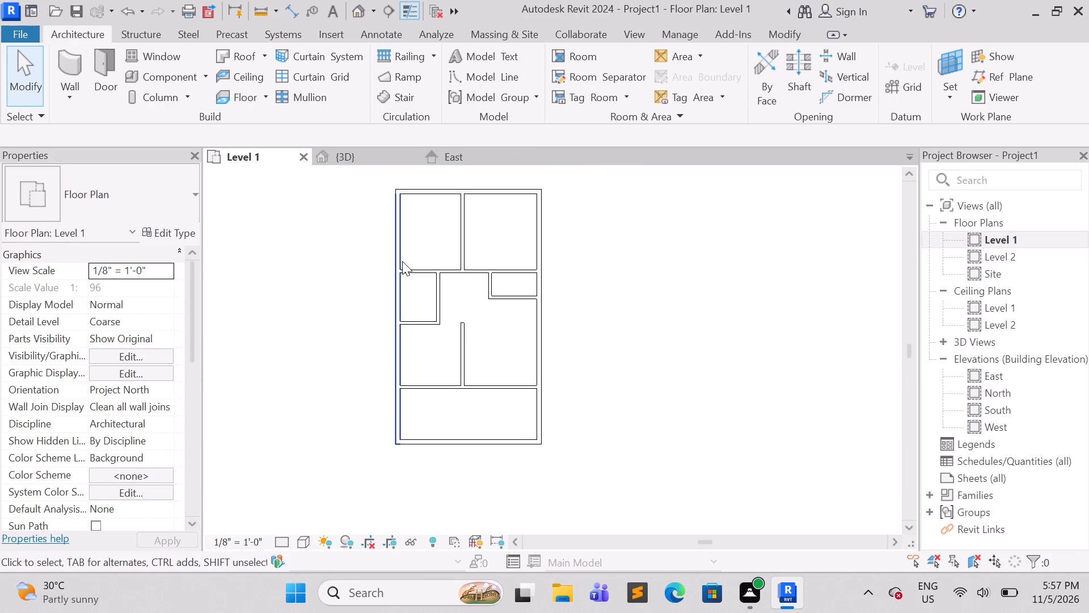
{"action": "middle_click_drag", "start_coordinate": [403, 266], "coordinate": [419, 316]}
{"action": "scroll", "coordinate": [445, 342], "scroll_direction": "up", "scroll_amount": 1}
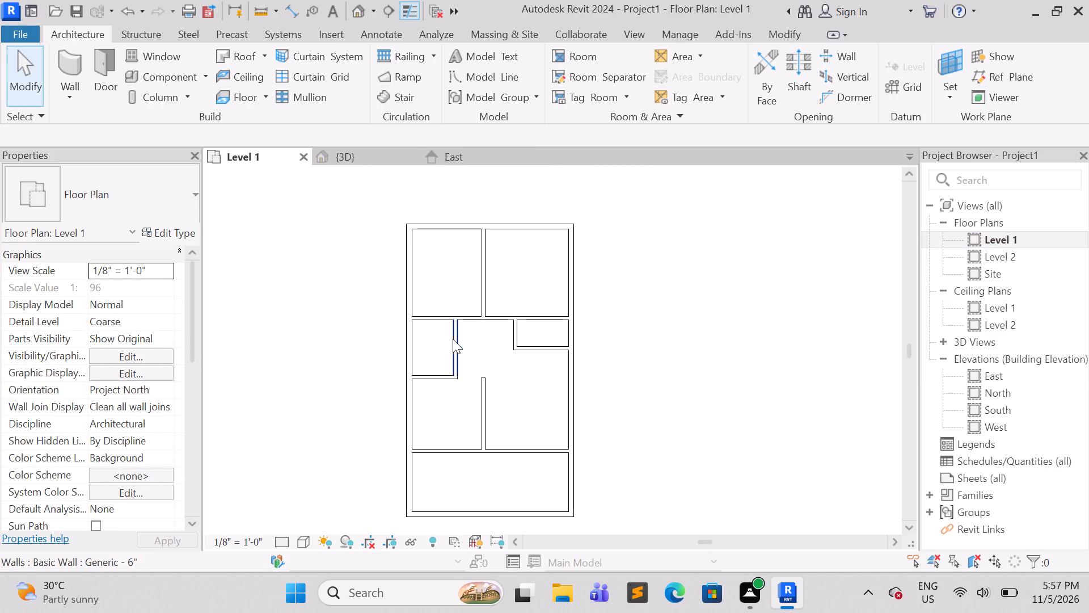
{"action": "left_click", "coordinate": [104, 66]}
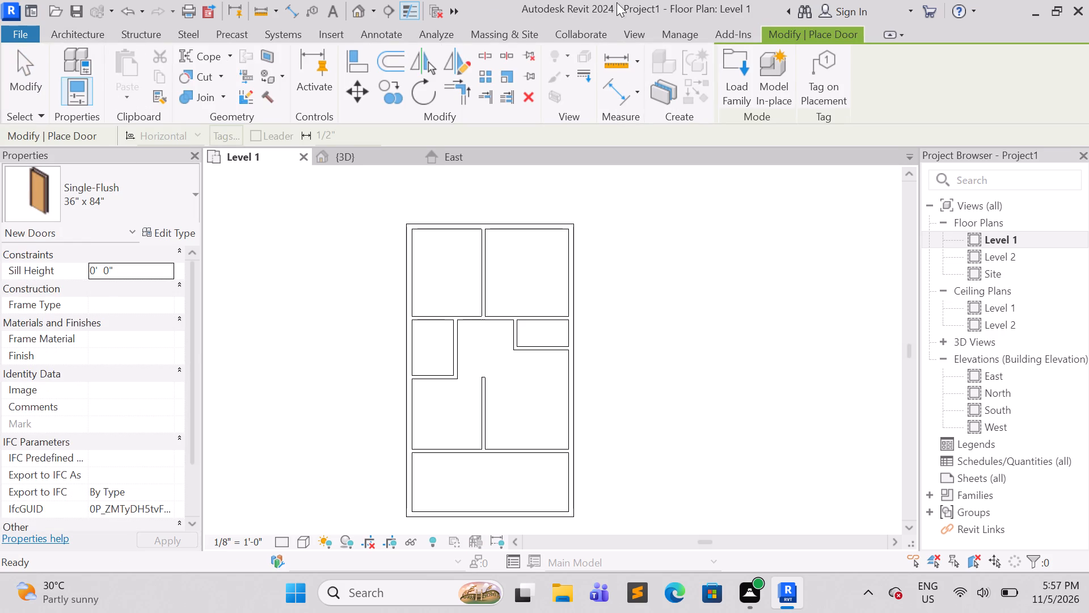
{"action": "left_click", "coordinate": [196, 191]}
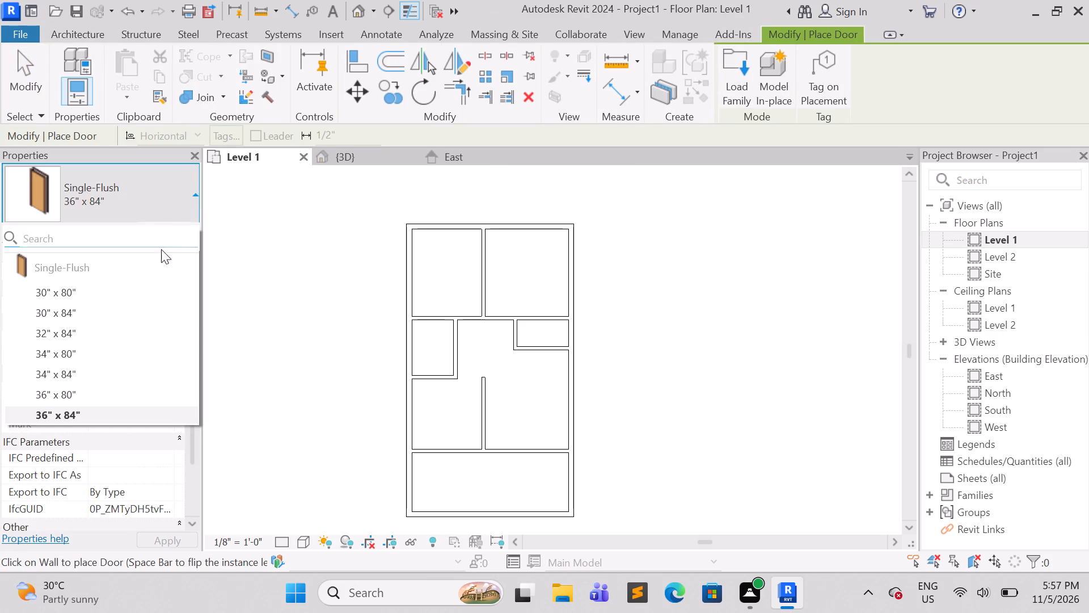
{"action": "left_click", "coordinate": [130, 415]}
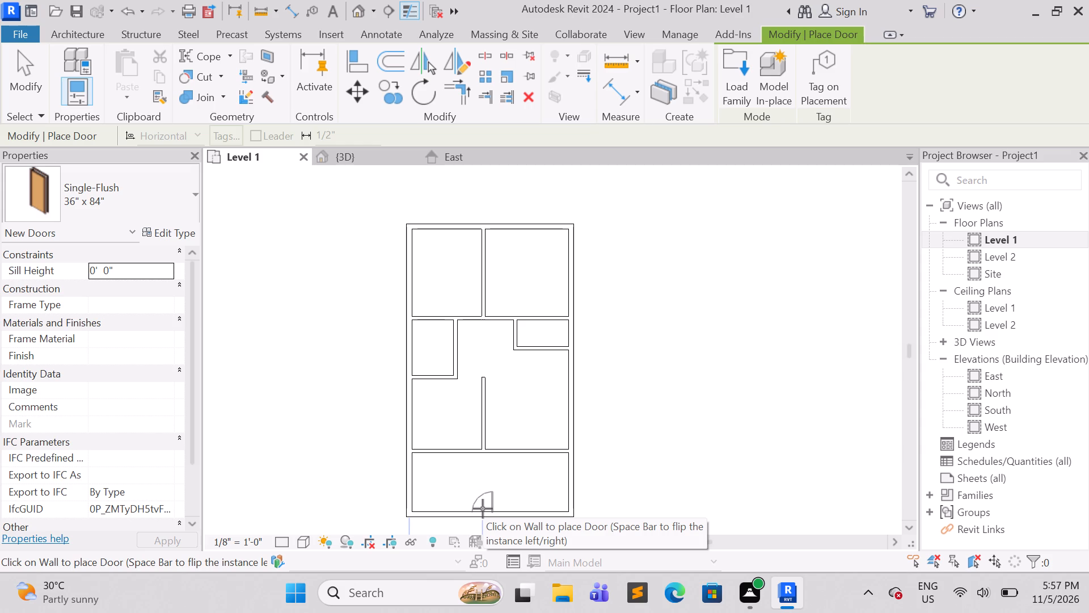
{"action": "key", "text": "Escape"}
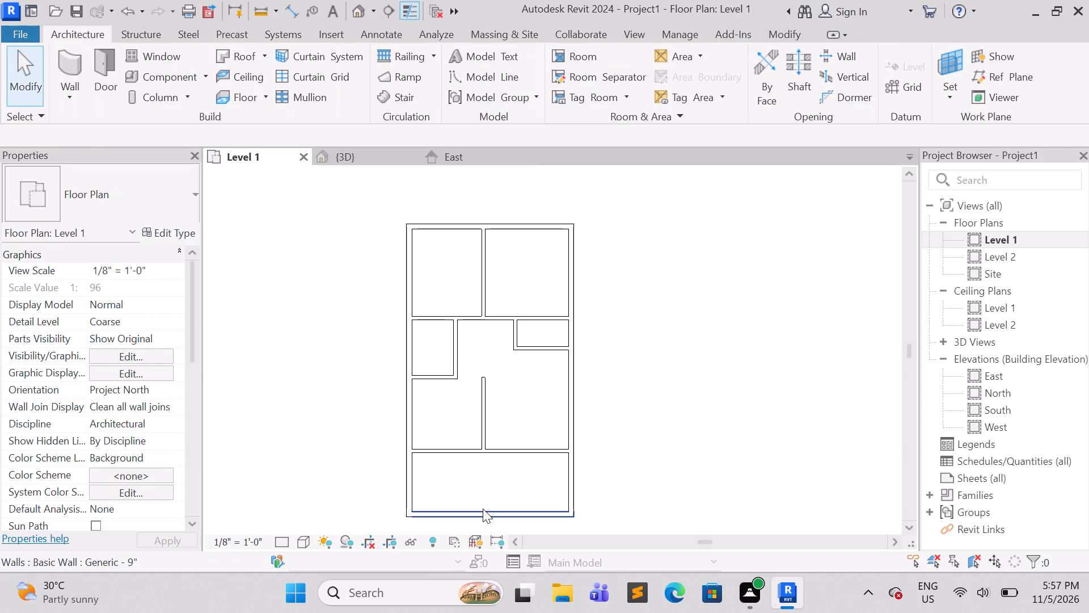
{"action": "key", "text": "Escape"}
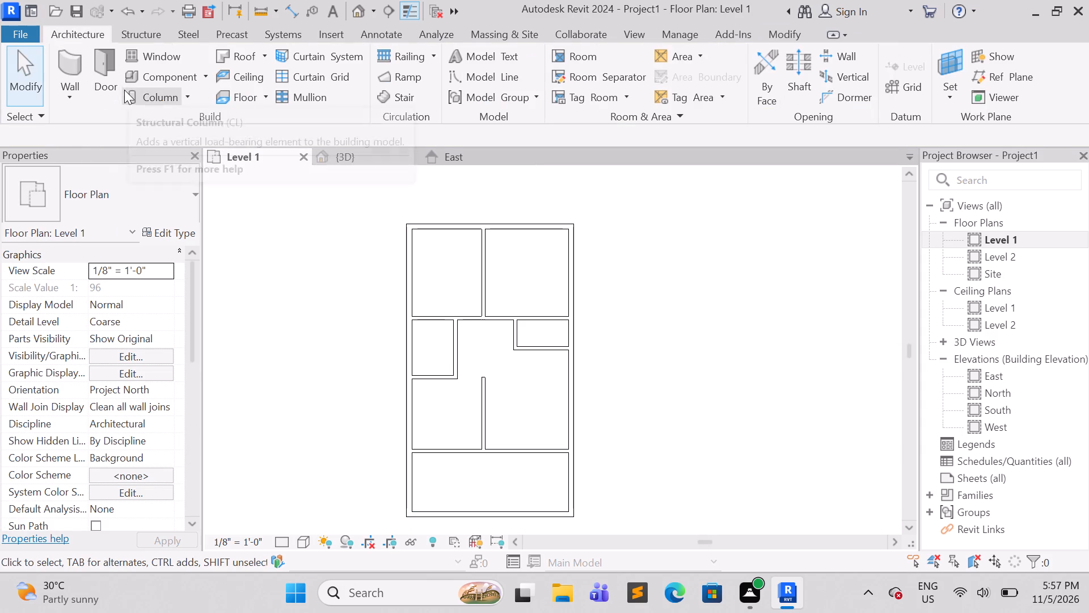
Extend the free-standing vertical wall down to the bottom exterior wall, dividing the full-width bottom room in two.
{"action": "left_click", "coordinate": [480, 439]}
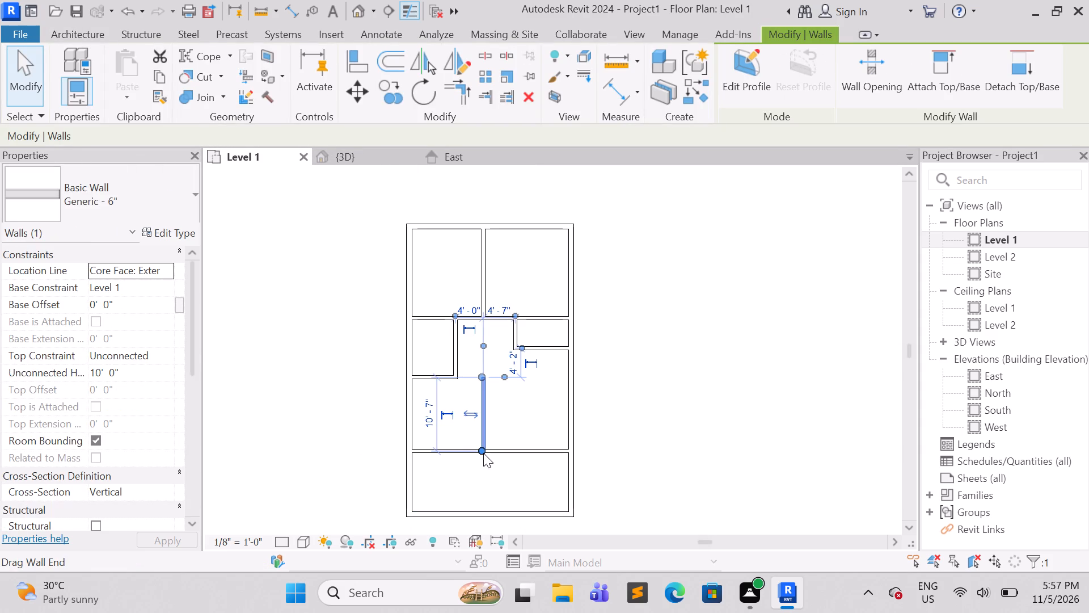
{"action": "left_click_drag", "start_coordinate": [483, 453], "coordinate": [486, 518]}
{"action": "left_click", "coordinate": [681, 426]}
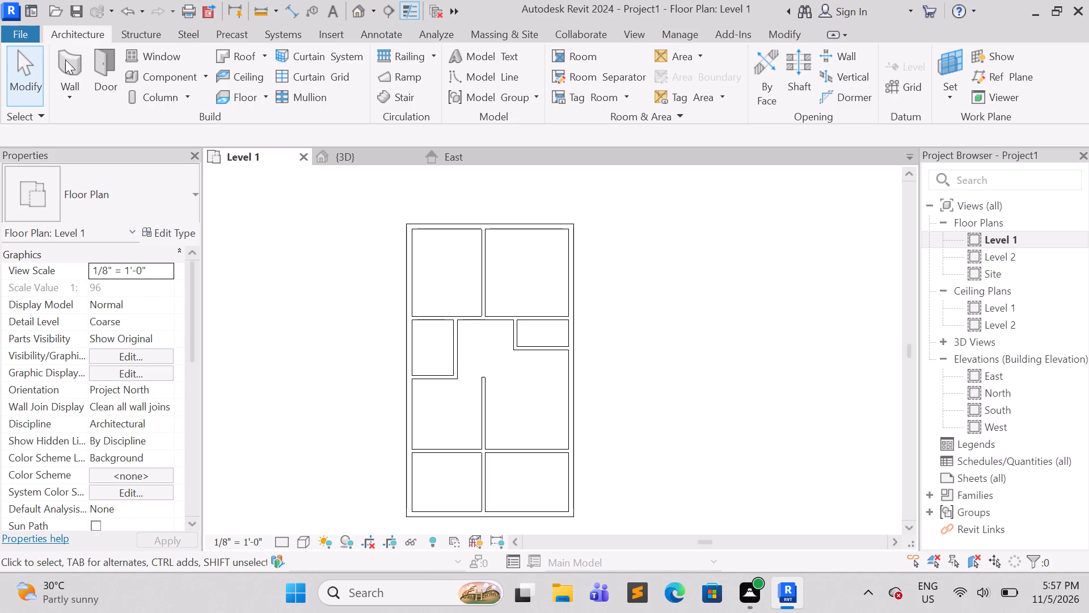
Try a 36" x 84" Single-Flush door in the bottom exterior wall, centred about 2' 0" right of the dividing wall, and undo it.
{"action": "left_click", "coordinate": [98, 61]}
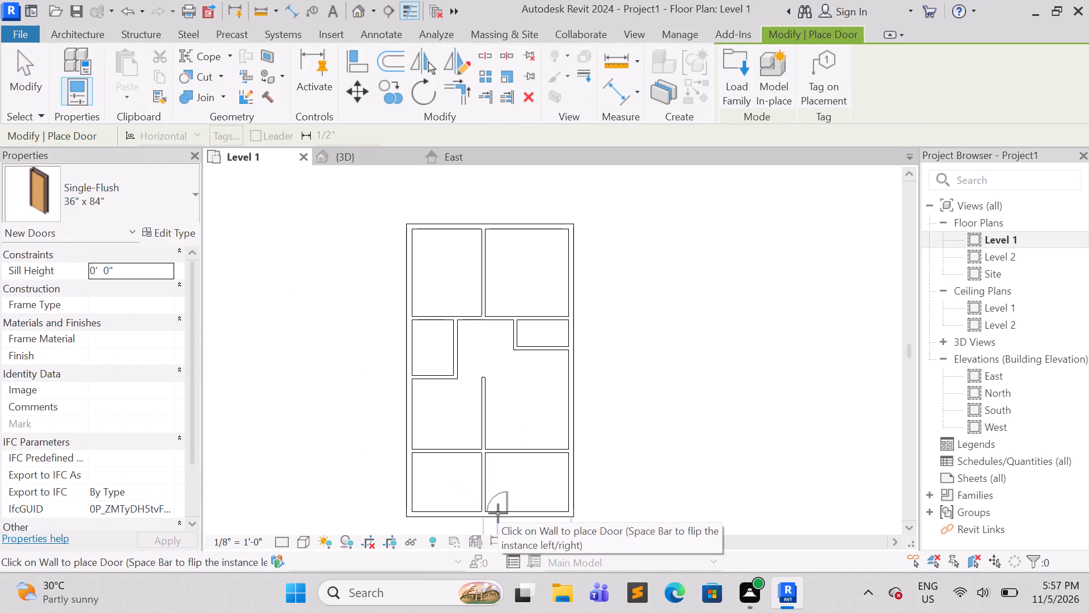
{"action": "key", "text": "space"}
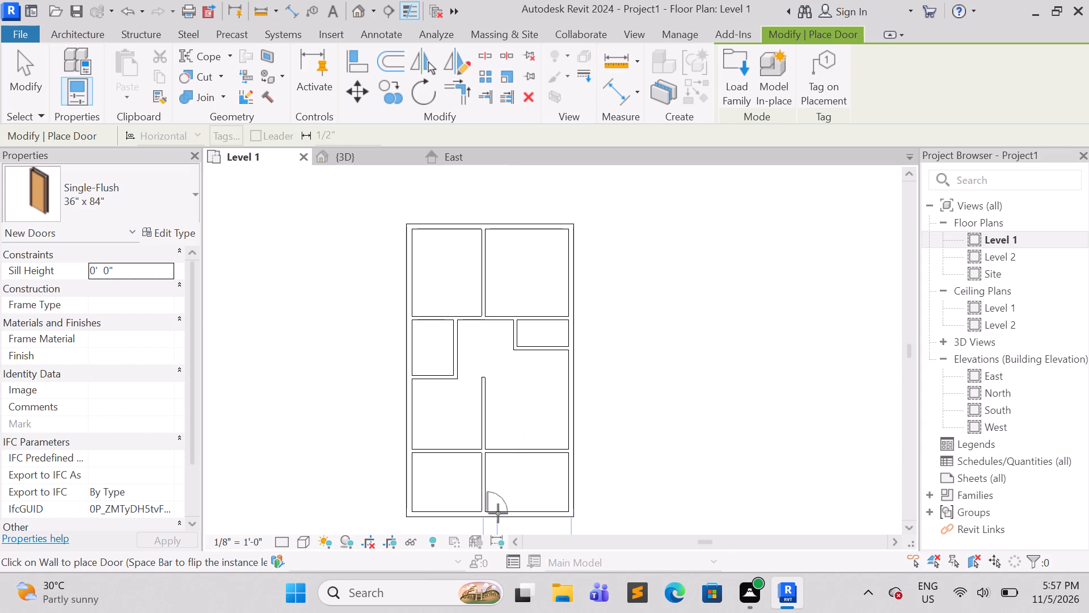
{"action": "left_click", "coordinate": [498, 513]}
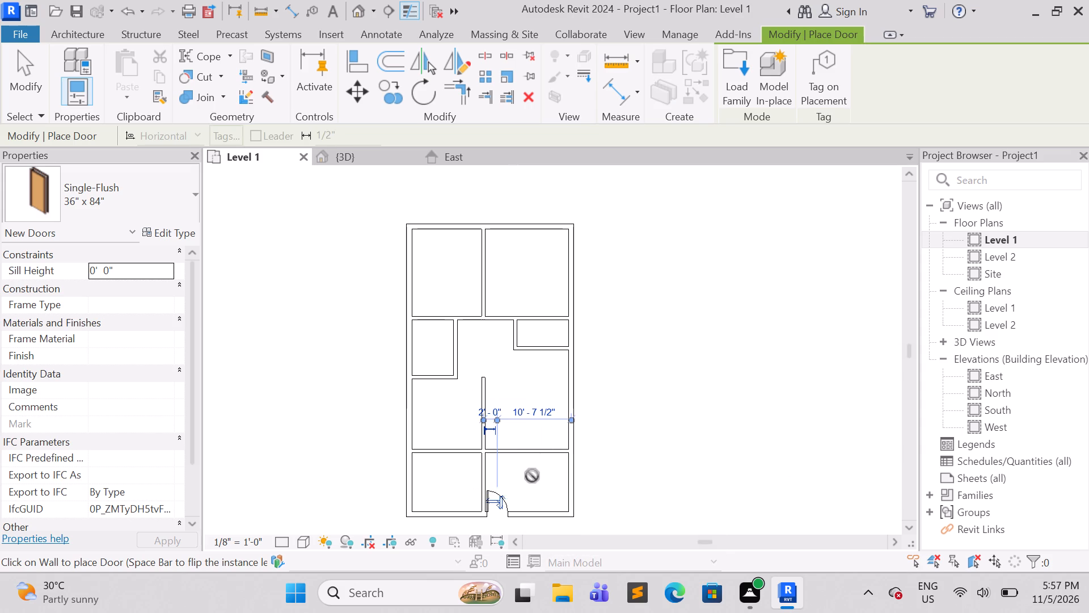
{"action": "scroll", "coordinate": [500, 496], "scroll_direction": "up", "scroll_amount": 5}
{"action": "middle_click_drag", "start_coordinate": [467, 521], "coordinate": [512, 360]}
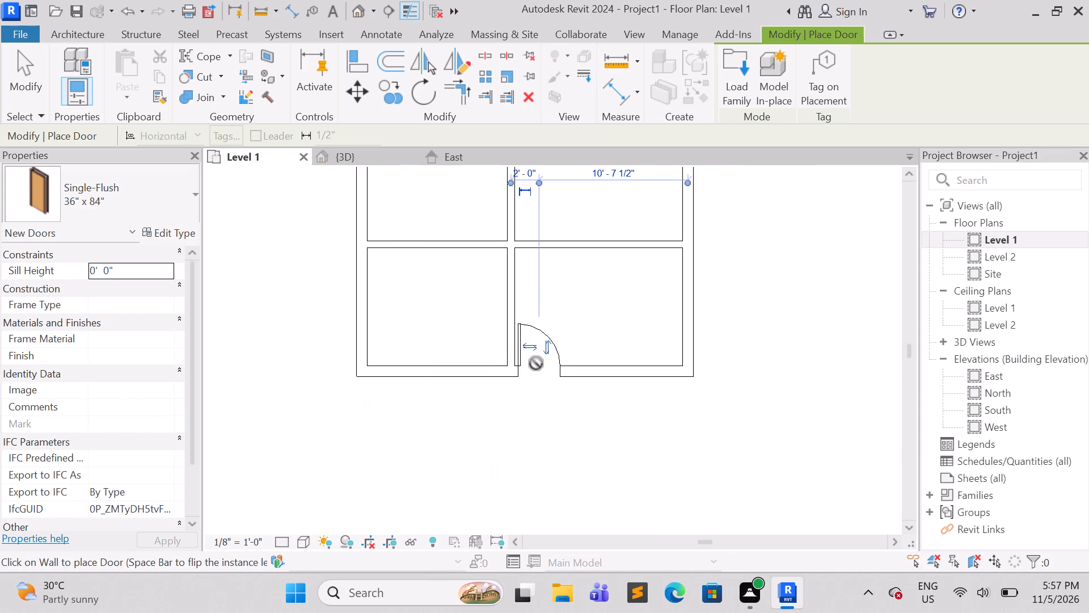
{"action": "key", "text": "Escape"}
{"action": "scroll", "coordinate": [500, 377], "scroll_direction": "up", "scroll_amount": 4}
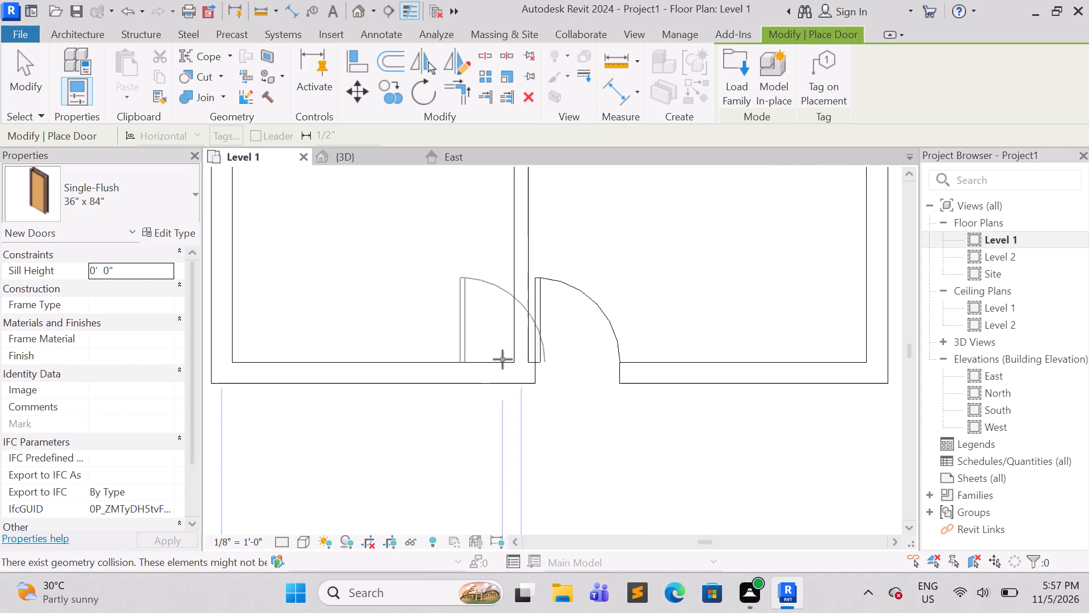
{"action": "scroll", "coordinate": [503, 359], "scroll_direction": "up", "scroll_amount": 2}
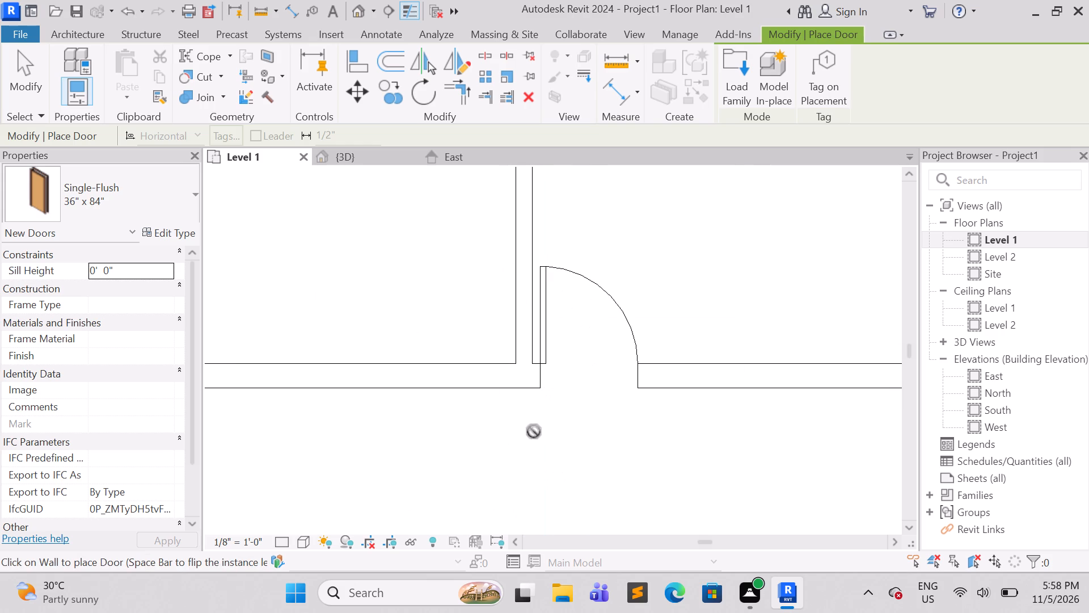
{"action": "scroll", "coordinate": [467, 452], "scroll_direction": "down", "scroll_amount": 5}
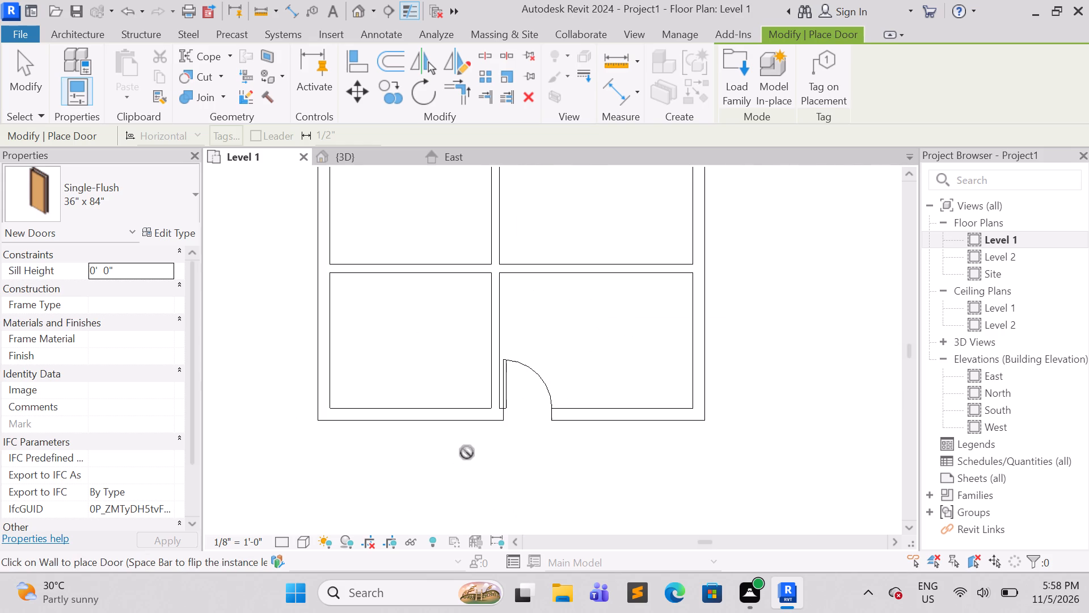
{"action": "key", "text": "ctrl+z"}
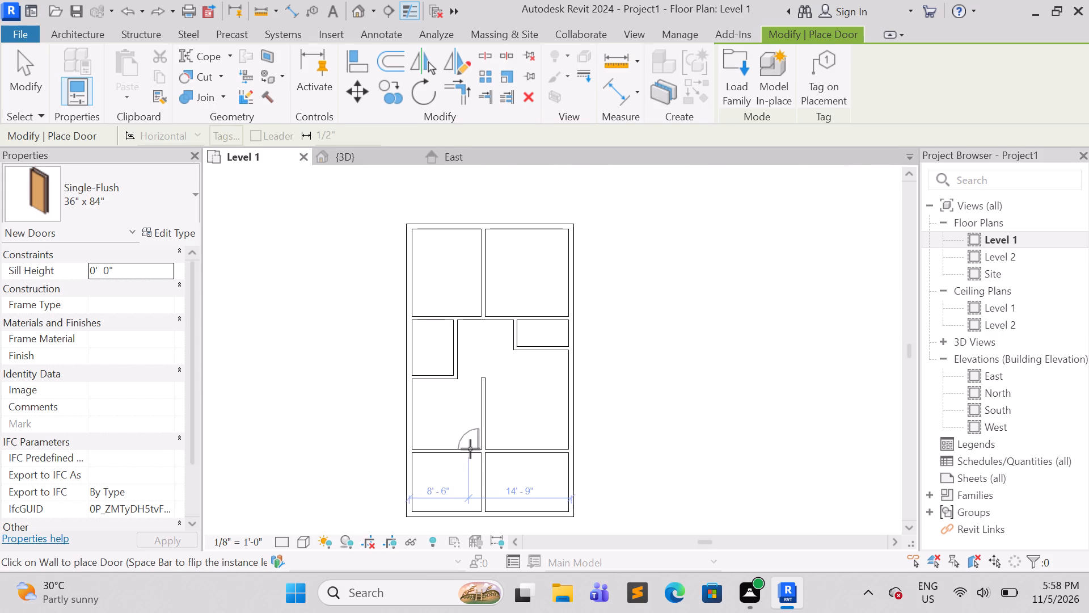
Place a 36" x 84" Single-Flush door in the bottom exterior wall, centred about 3' 0" right of the dividing wall, swinging inward with left hinge.
{"action": "key", "text": "space"}
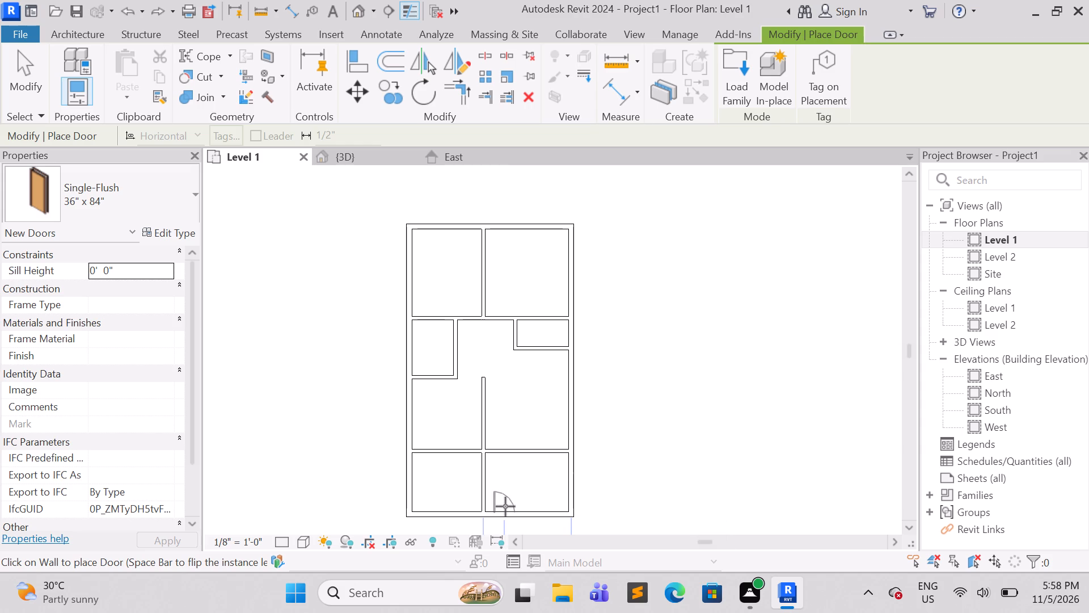
{"action": "left_click", "coordinate": [505, 506]}
{"action": "key", "text": "space"}
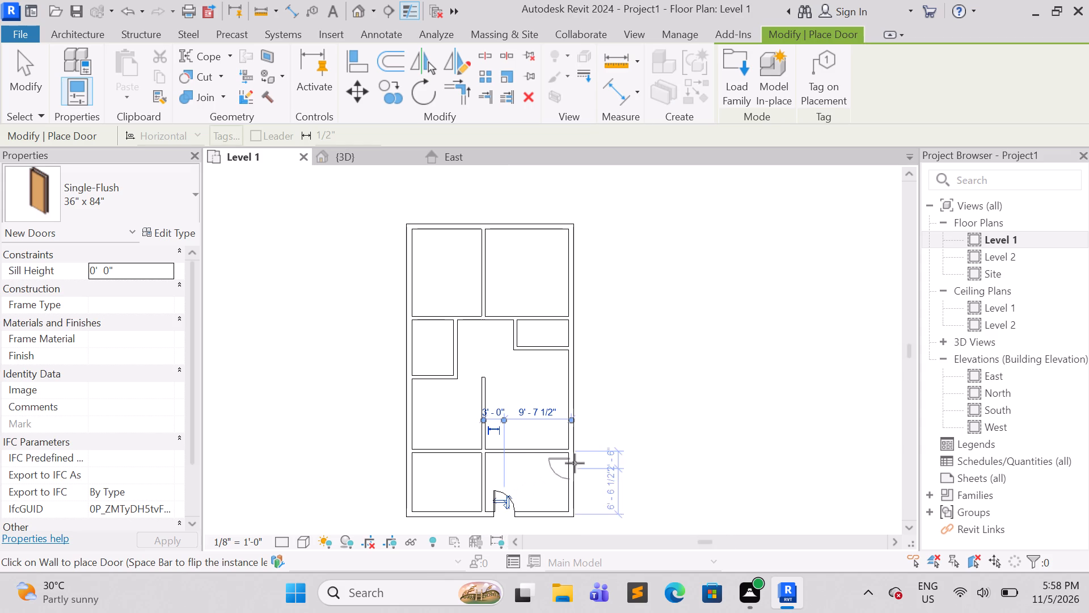
{"action": "key", "text": "Escape"}
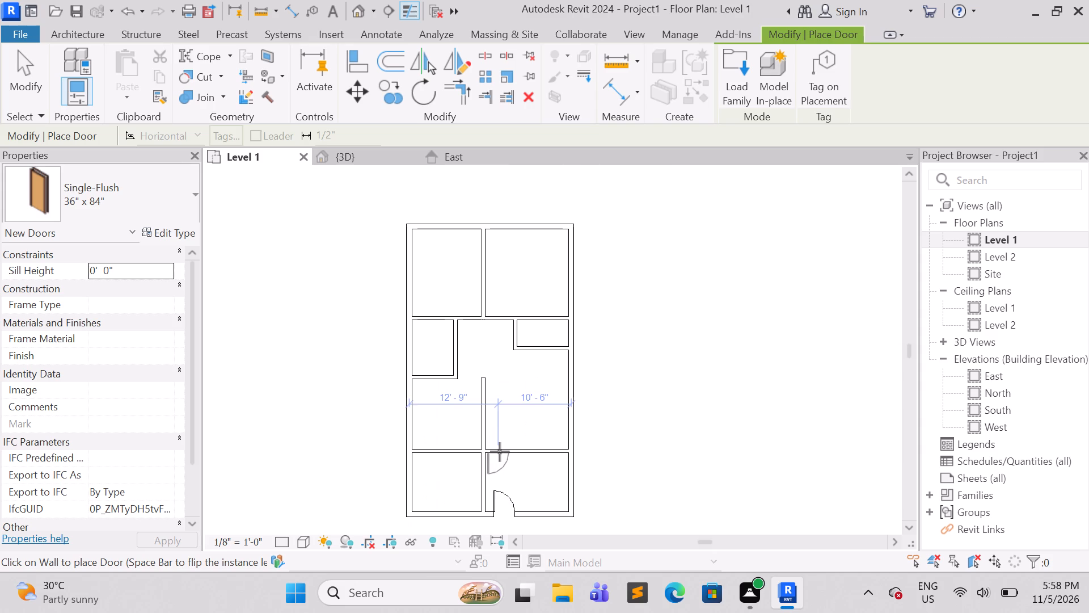
Place a left-hinged 36" x 84" door in the full-width horizontal wall above the entrance, centred about 9' 6" from the right exterior wall.
{"action": "key", "text": "space"}
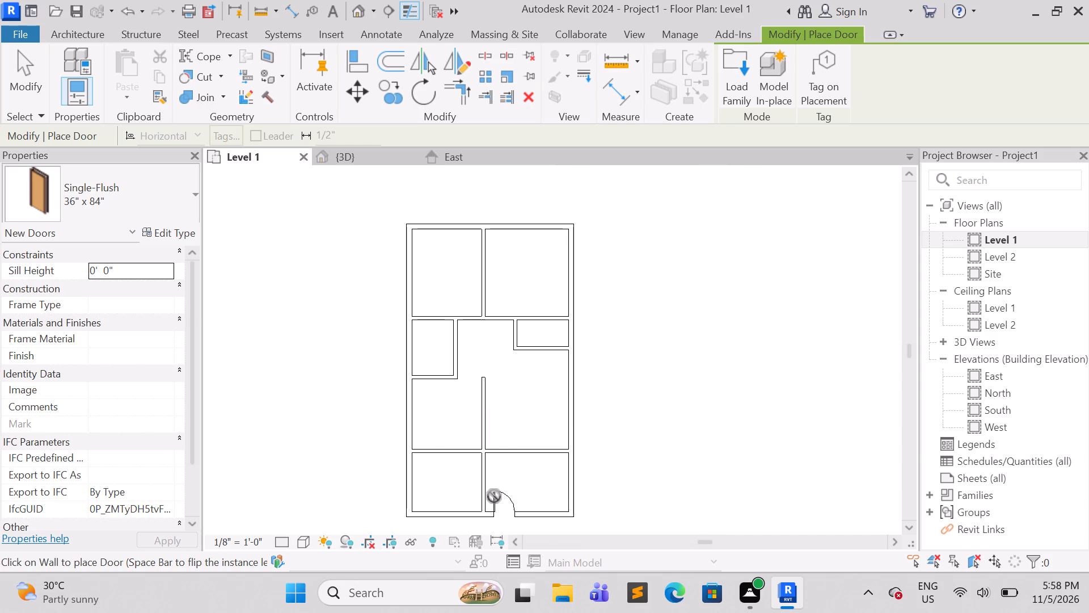
{"action": "left_click", "coordinate": [506, 446]}
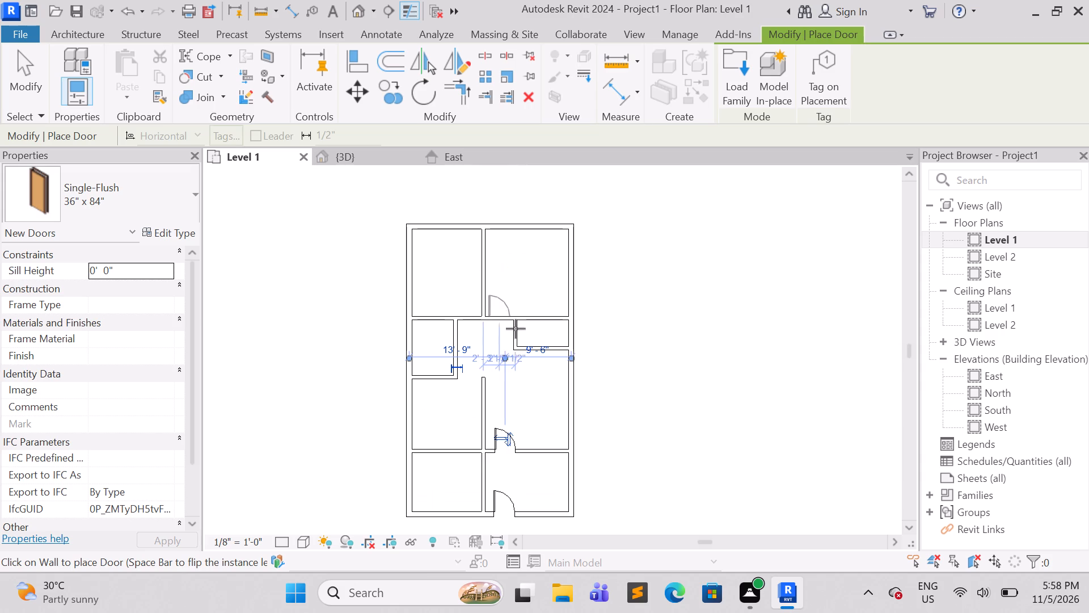
Place a left-hinged 36" x 84" door into the top-right room, centred about 2' 3 1/2" from the wall dividing the two top rooms.
{"action": "scroll", "coordinate": [505, 335], "scroll_direction": "up", "scroll_amount": 10}
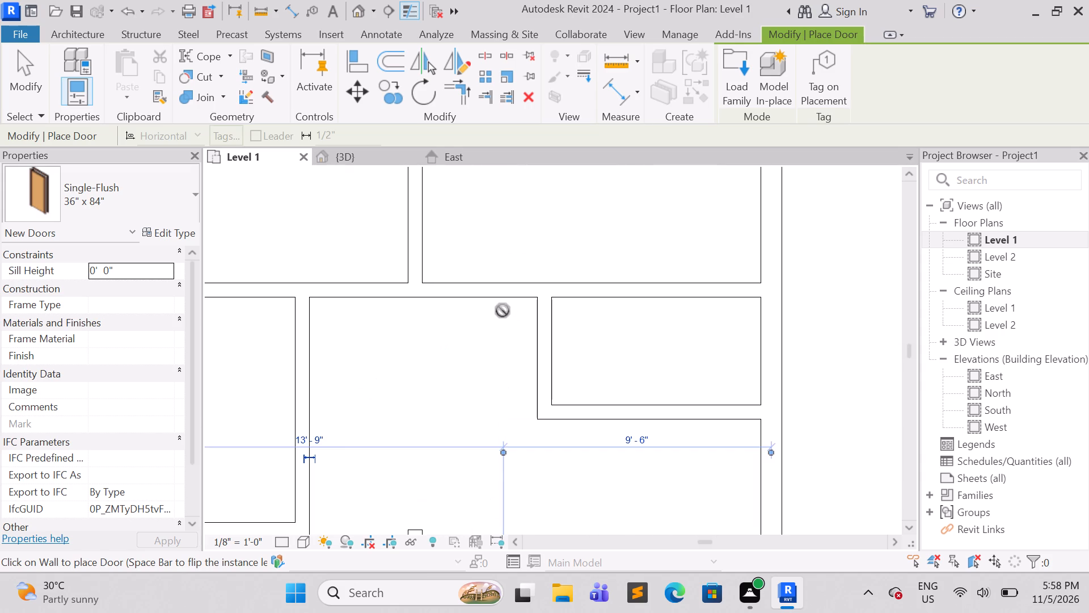
{"action": "middle_click_drag", "start_coordinate": [503, 310], "coordinate": [637, 375]}
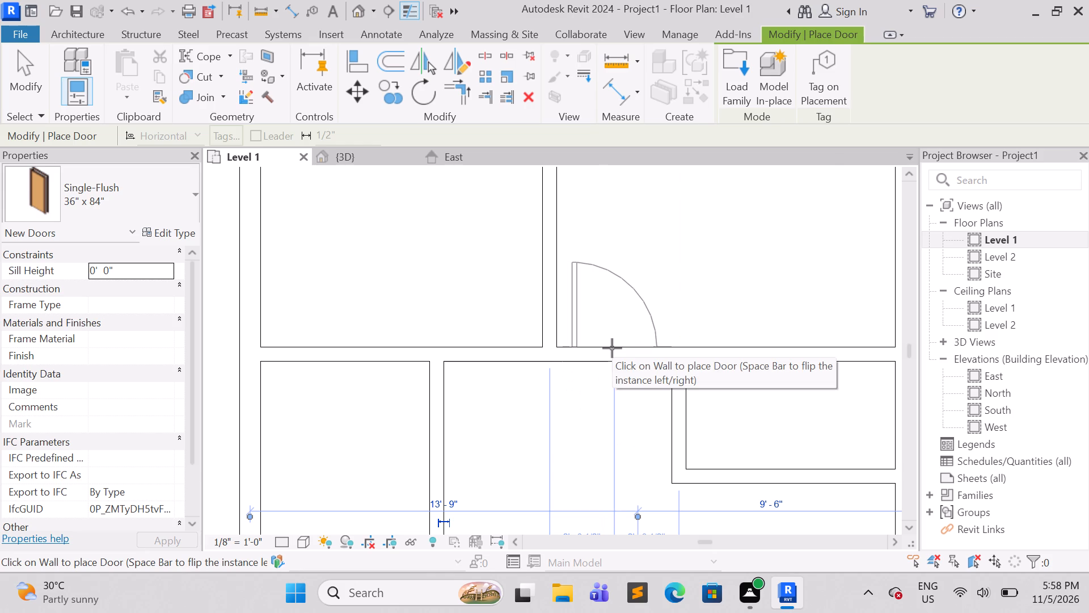
{"action": "left_click", "coordinate": [612, 348]}
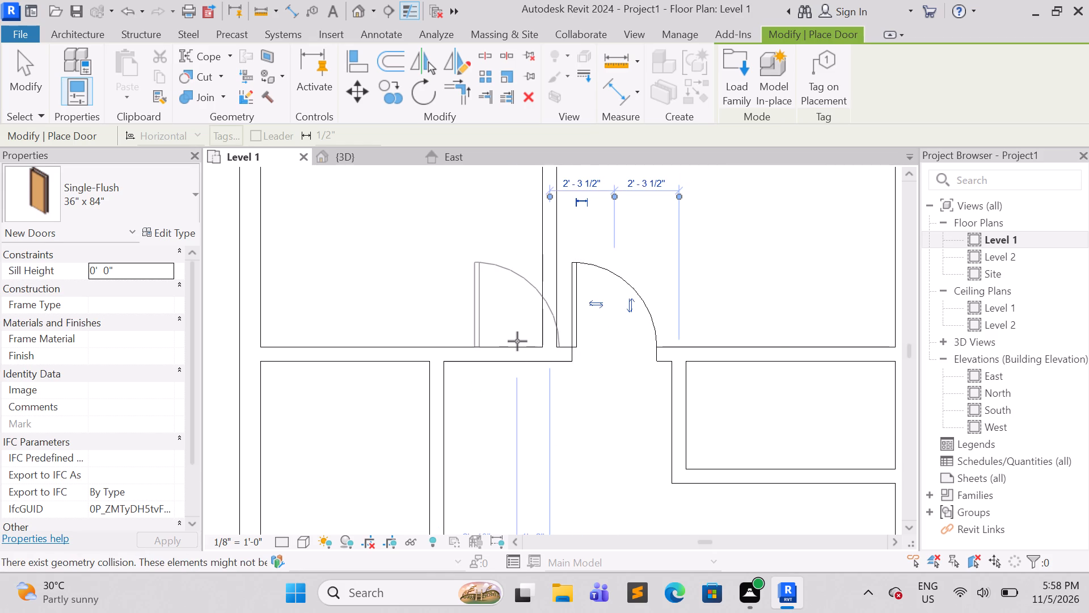
Place a right-hinged 36" x 84" door into the top-left room, centred about 2' 0" from the wall dividing the two top rooms.
{"action": "key", "text": "space"}
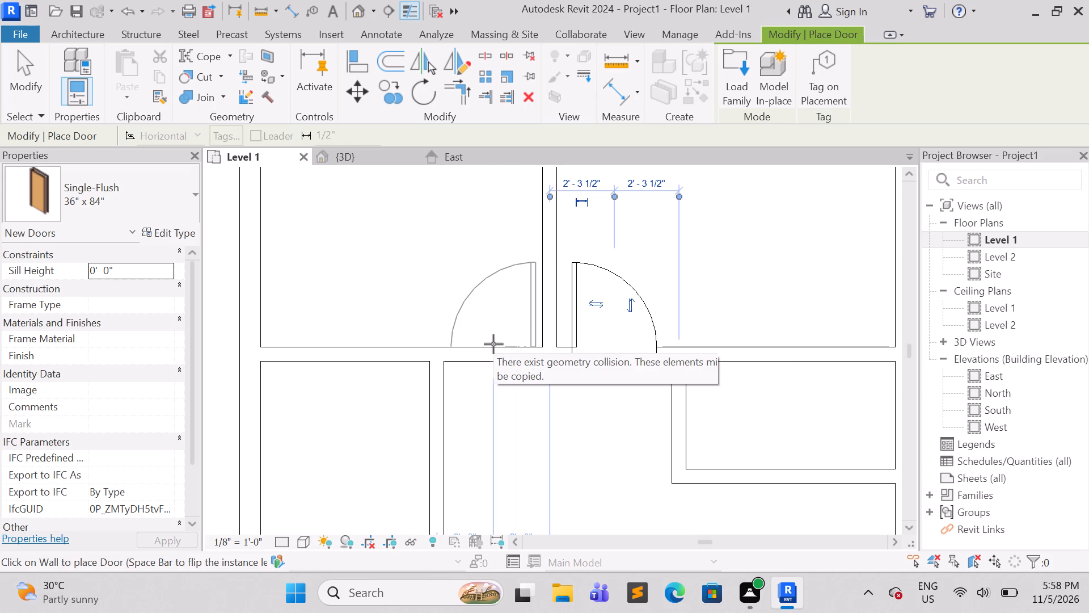
{"action": "left_click", "coordinate": [493, 344]}
{"action": "scroll", "coordinate": [512, 398], "scroll_direction": "down", "scroll_amount": 1}
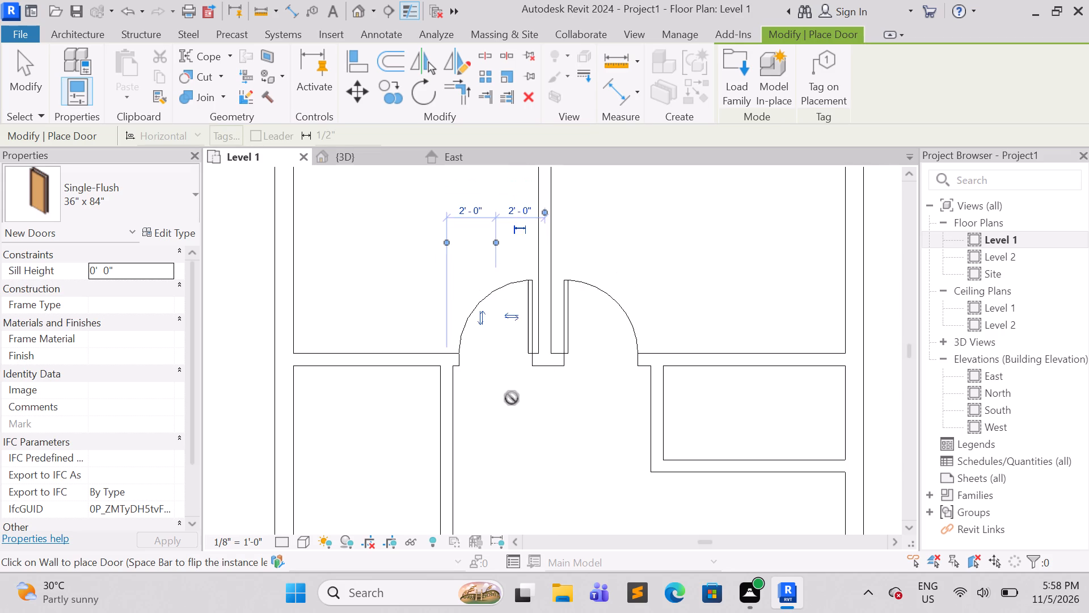
{"action": "scroll", "coordinate": [512, 398], "scroll_direction": "down", "scroll_amount": 1}
{"action": "middle_click_drag", "start_coordinate": [512, 398], "coordinate": [449, 392]}
{"action": "scroll", "coordinate": [495, 440], "scroll_direction": "down", "scroll_amount": 4}
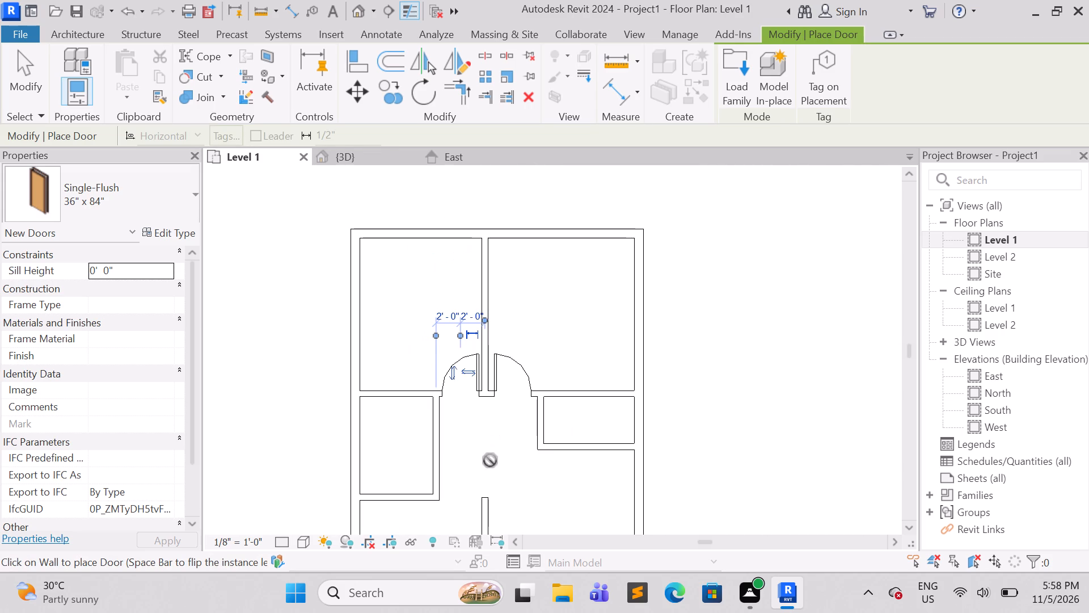
{"action": "middle_click_drag", "start_coordinate": [489, 471], "coordinate": [488, 405]}
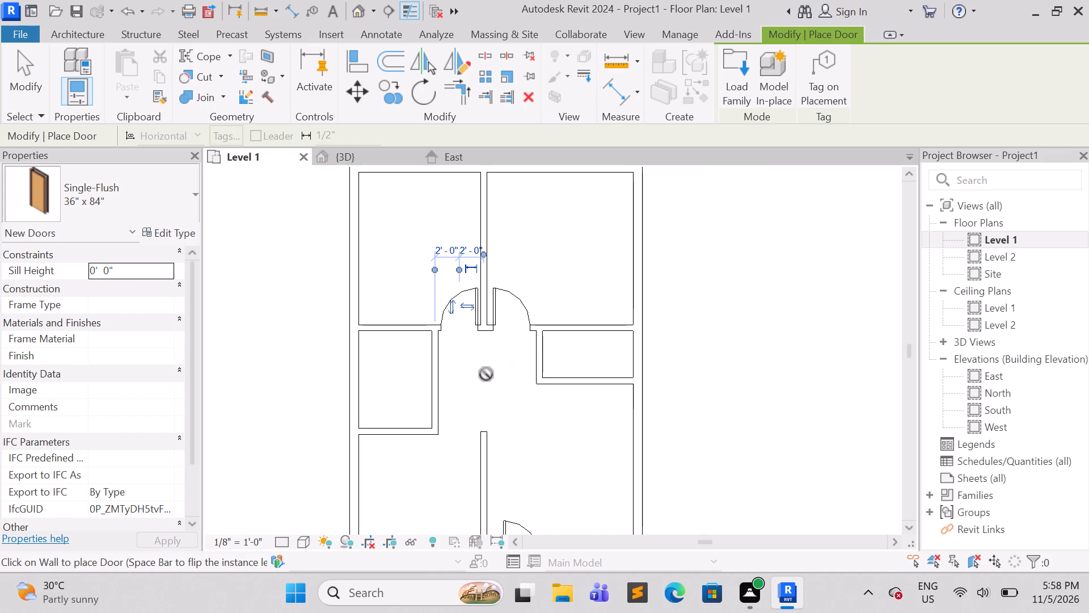
{"action": "key", "text": "Escape"}
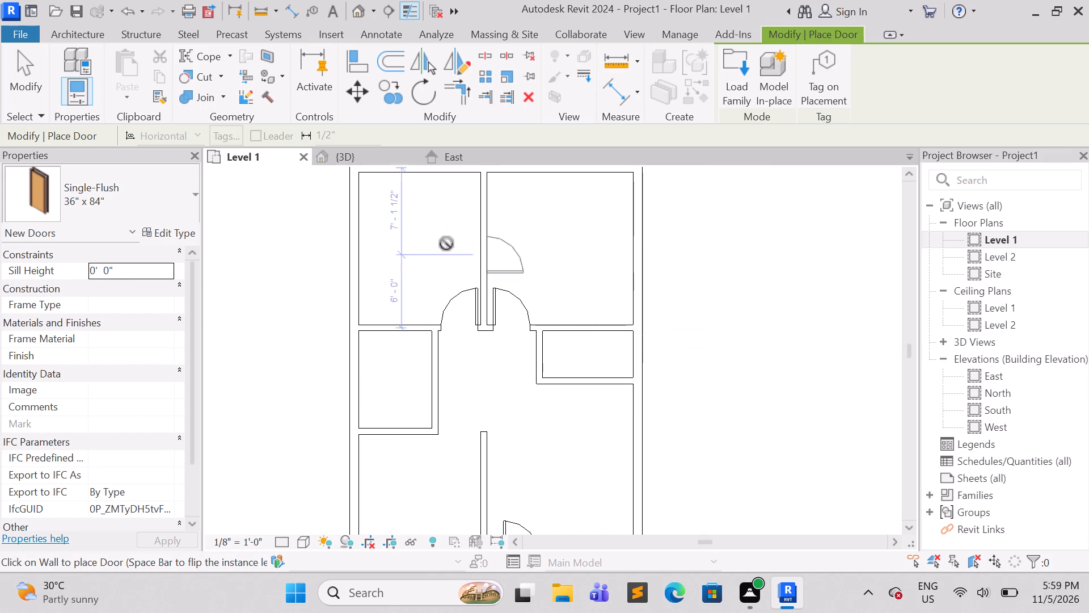
{"action": "key", "text": "Escape"}
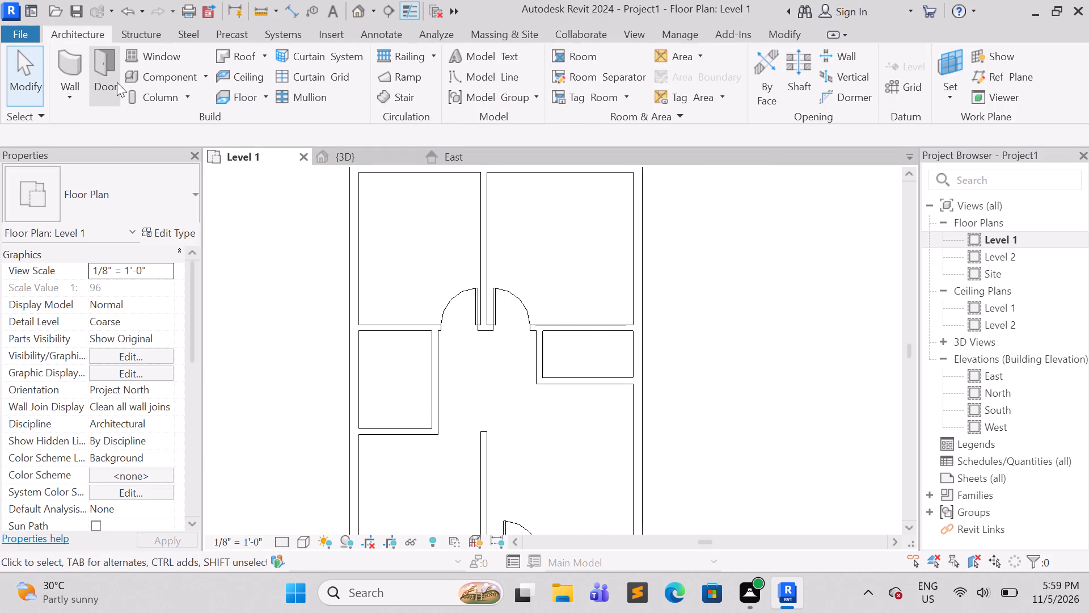
Place a 36" x 84" Single-Flush door into the small right room's left wall, swinging inward, hinged at its upper end, centred about 2' 0" from the room's bottom wall.
{"action": "left_click", "coordinate": [93, 72]}
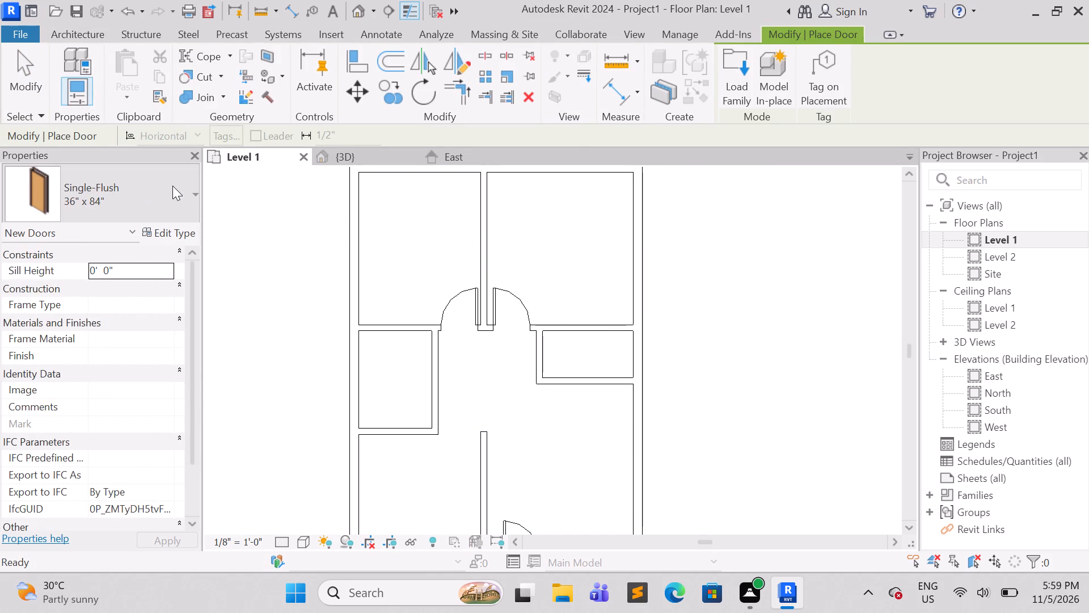
{"action": "left_click", "coordinate": [172, 186]}
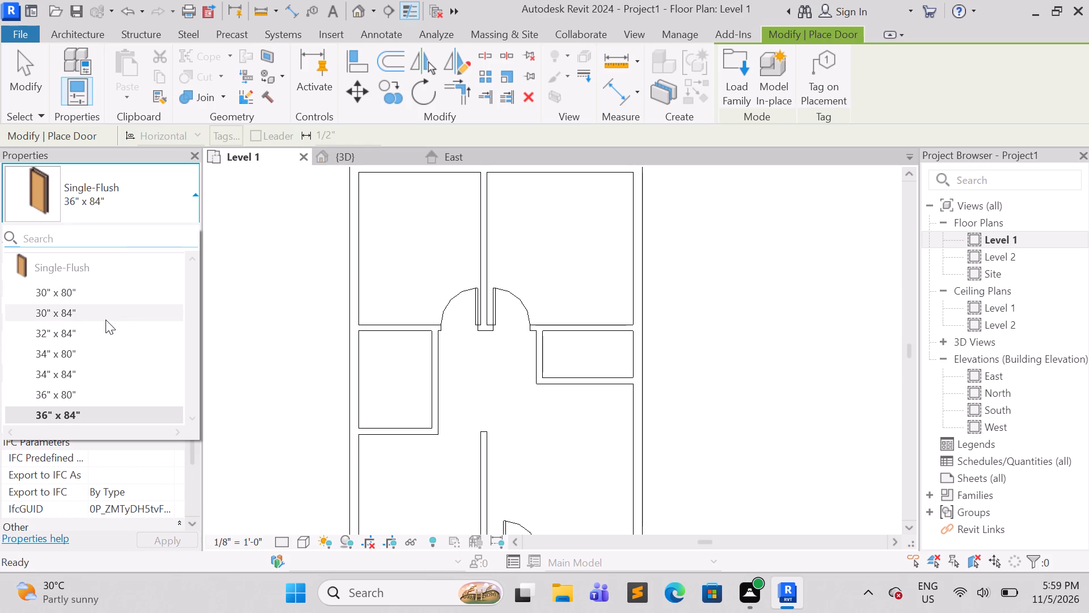
{"action": "left_click", "coordinate": [169, 208]}
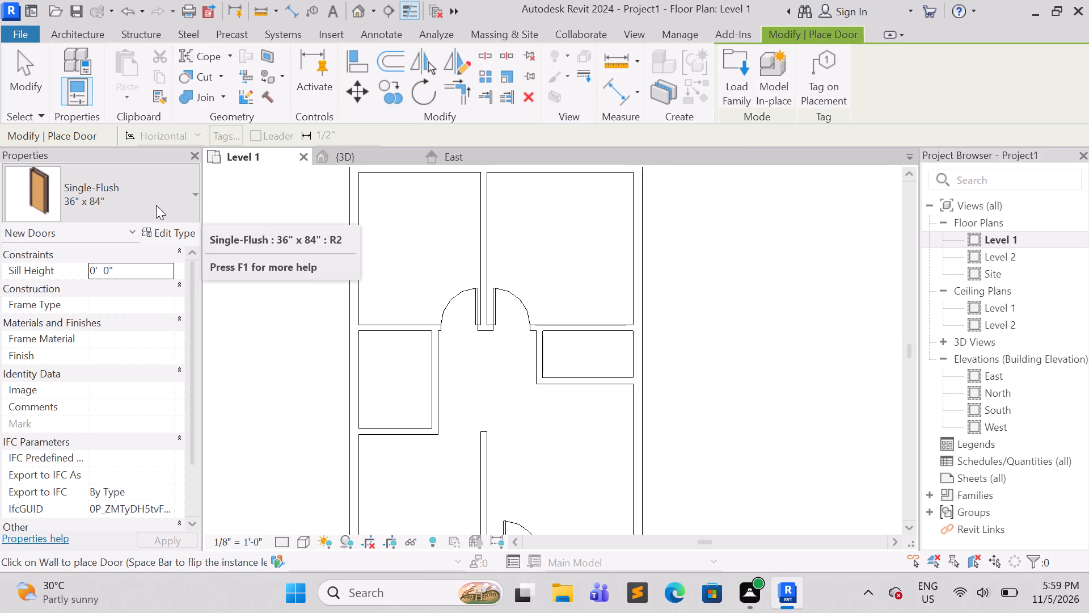
{"action": "left_click_drag", "start_coordinate": [156, 205], "coordinate": [149, 216]}
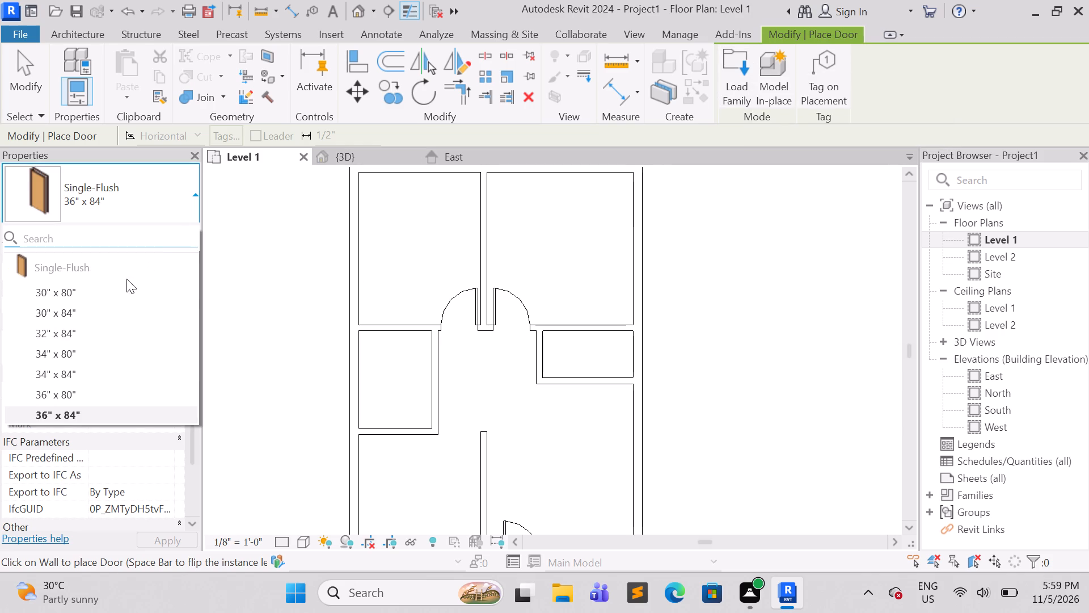
{"action": "left_click", "coordinate": [110, 304]}
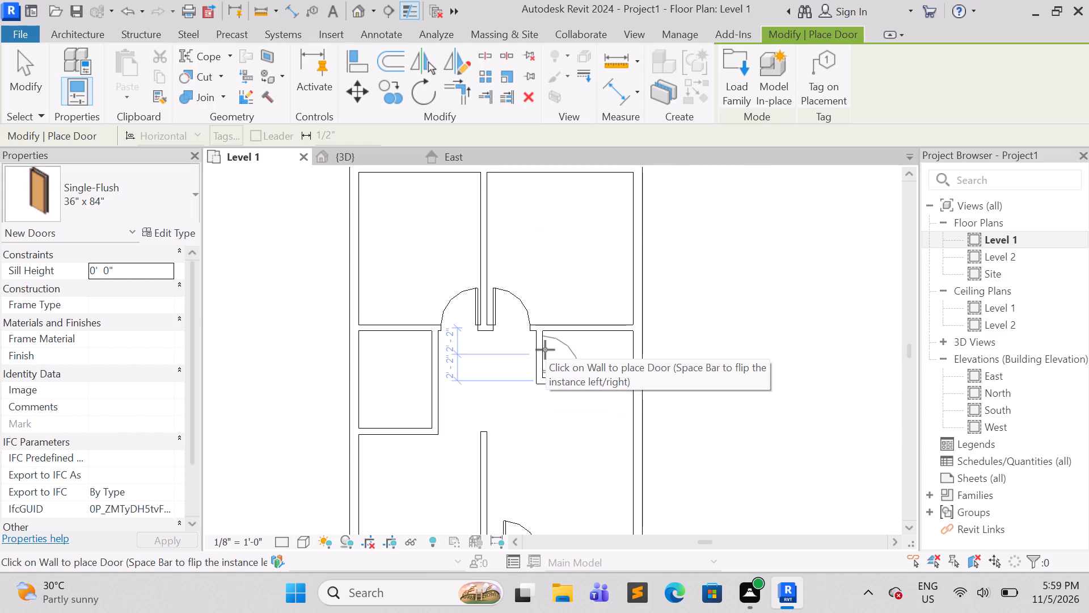
{"action": "key", "text": "space"}
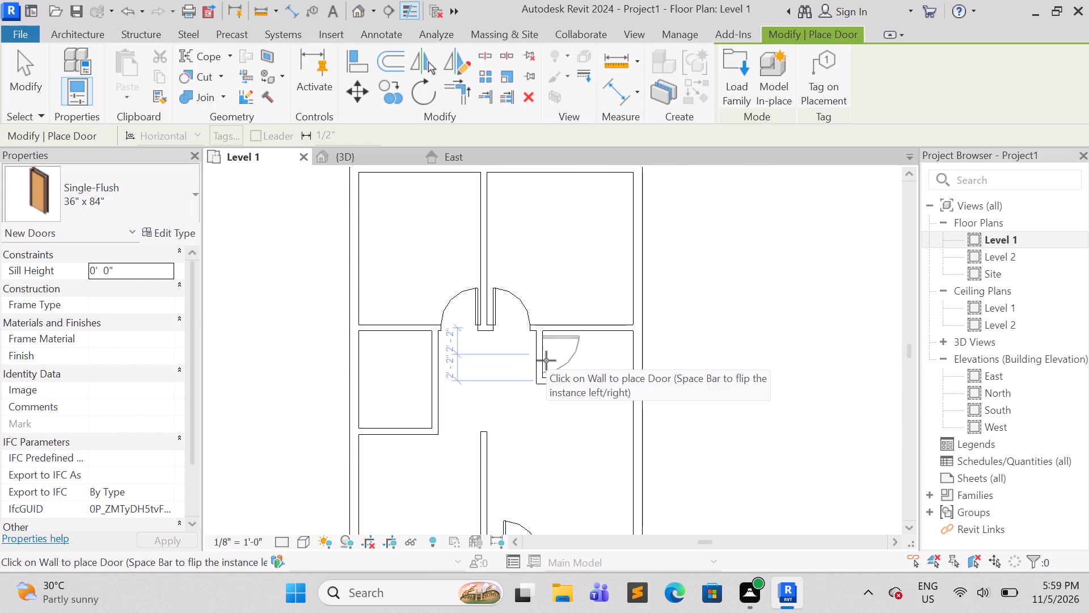
{"action": "scroll", "coordinate": [546, 360], "scroll_direction": "up", "scroll_amount": 9}
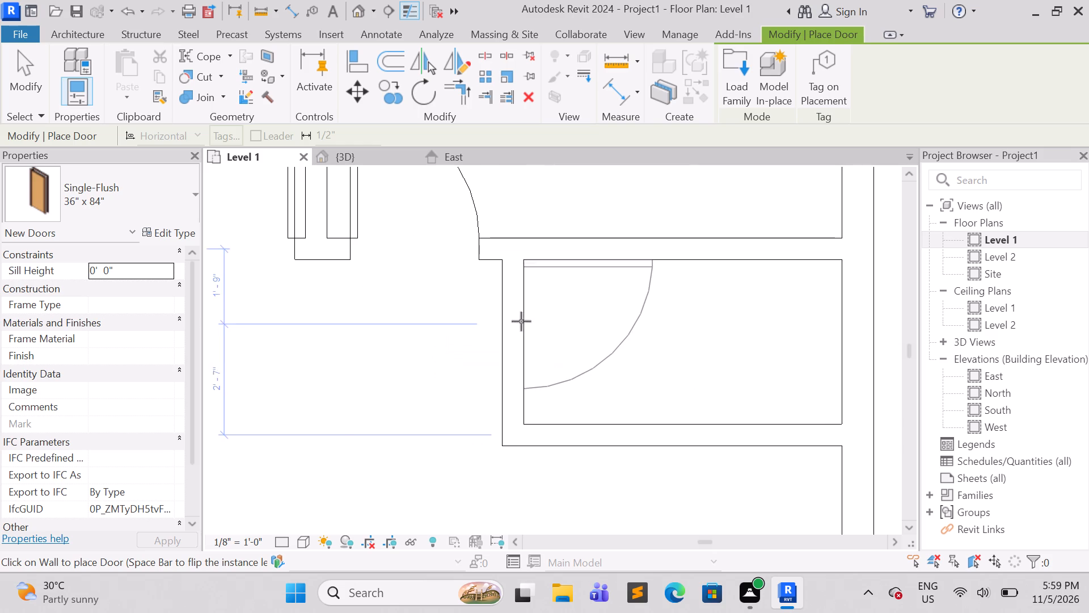
{"action": "left_click", "coordinate": [527, 351]}
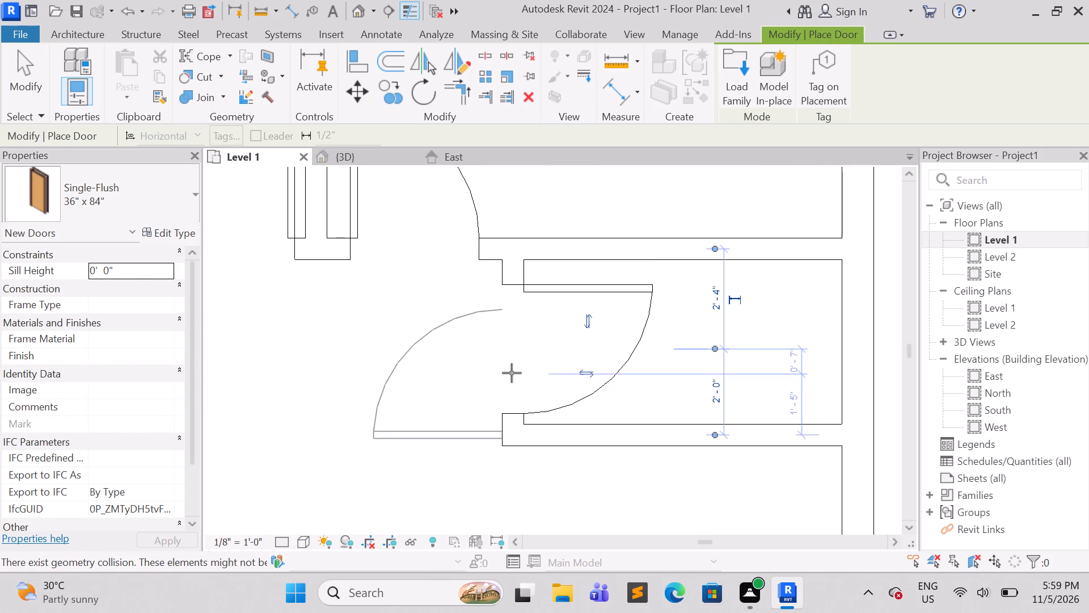
Place a 36" x 84" Single-Flush door midway along the small left room's right wall, swinging into the room and hinged at its lower end.
{"action": "scroll", "coordinate": [510, 372], "scroll_direction": "down", "scroll_amount": 6}
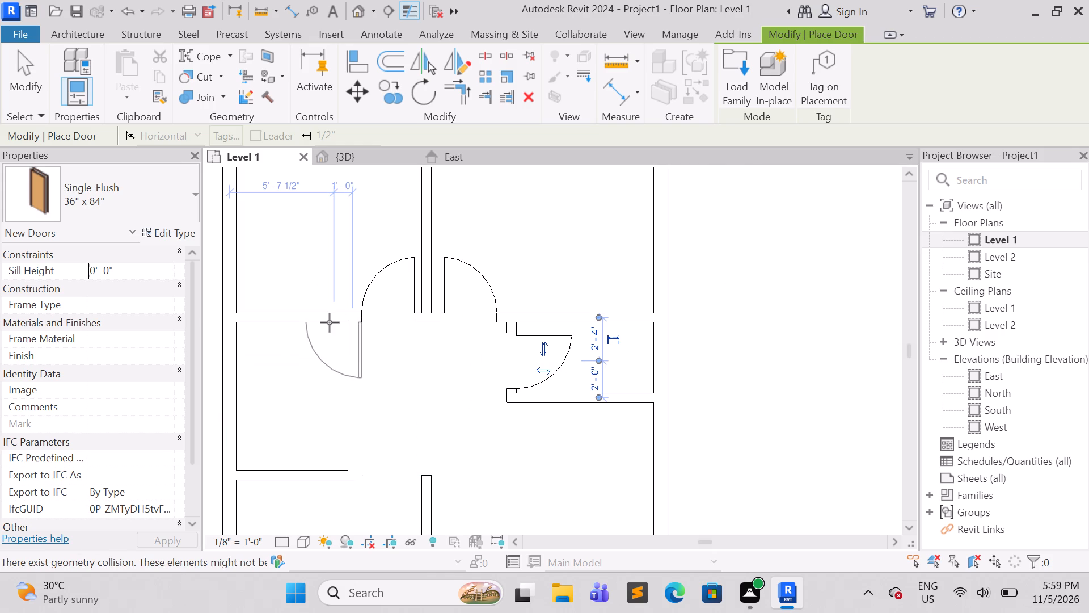
{"action": "scroll", "coordinate": [330, 344], "scroll_direction": "down", "scroll_amount": 6}
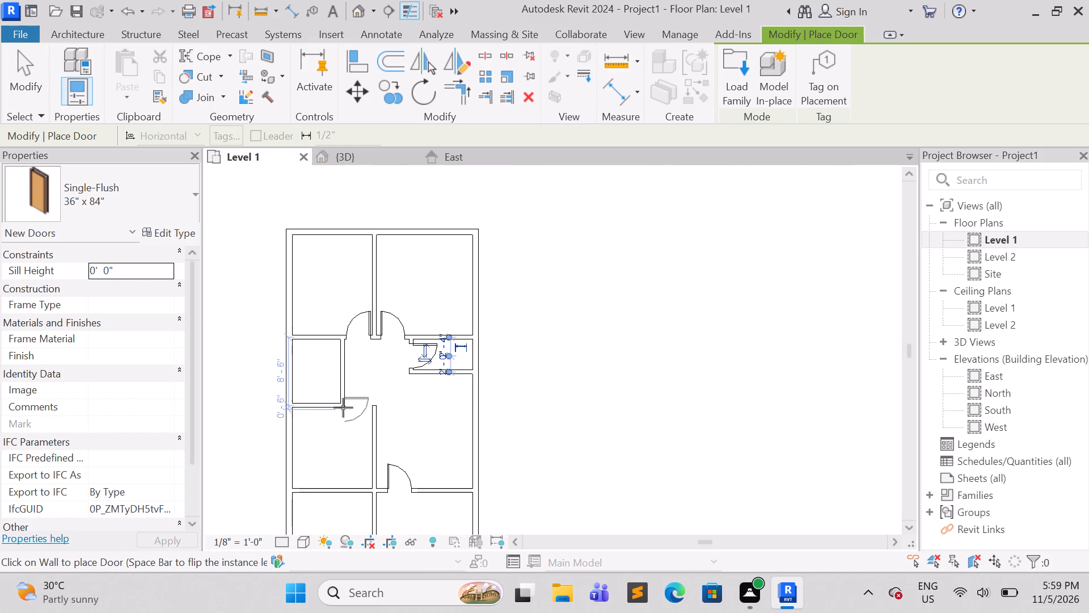
{"action": "scroll", "coordinate": [349, 410], "scroll_direction": "up", "scroll_amount": 5}
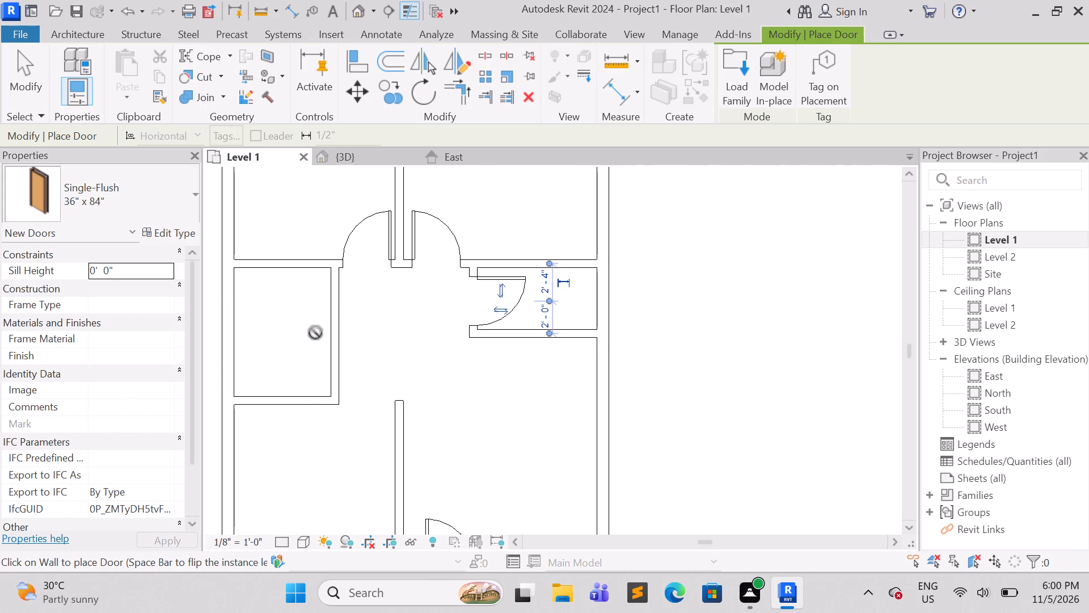
{"action": "left_click", "coordinate": [332, 331]}
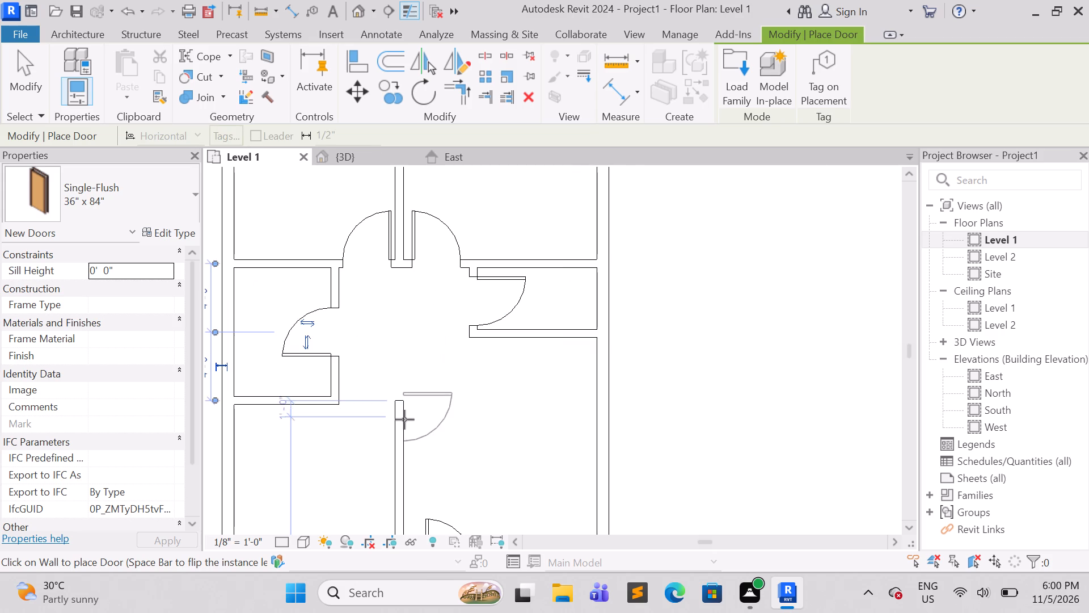
{"action": "scroll", "coordinate": [383, 421], "scroll_direction": "down", "scroll_amount": 3}
{"action": "middle_click_drag", "start_coordinate": [383, 421], "coordinate": [395, 319]}
{"action": "key", "text": "Escape"}
{"action": "key", "text": "Escape"}
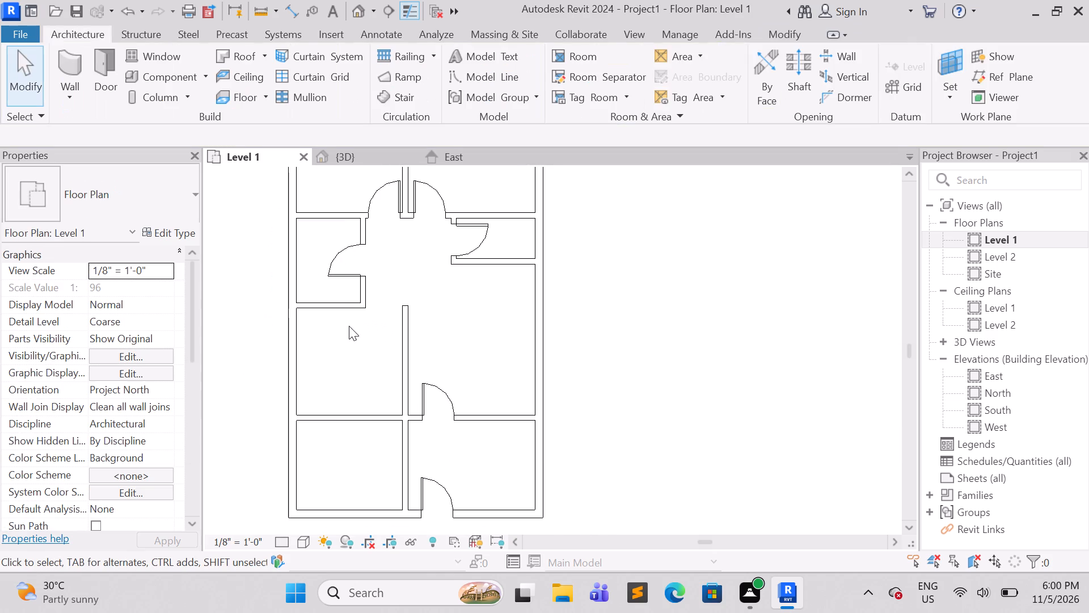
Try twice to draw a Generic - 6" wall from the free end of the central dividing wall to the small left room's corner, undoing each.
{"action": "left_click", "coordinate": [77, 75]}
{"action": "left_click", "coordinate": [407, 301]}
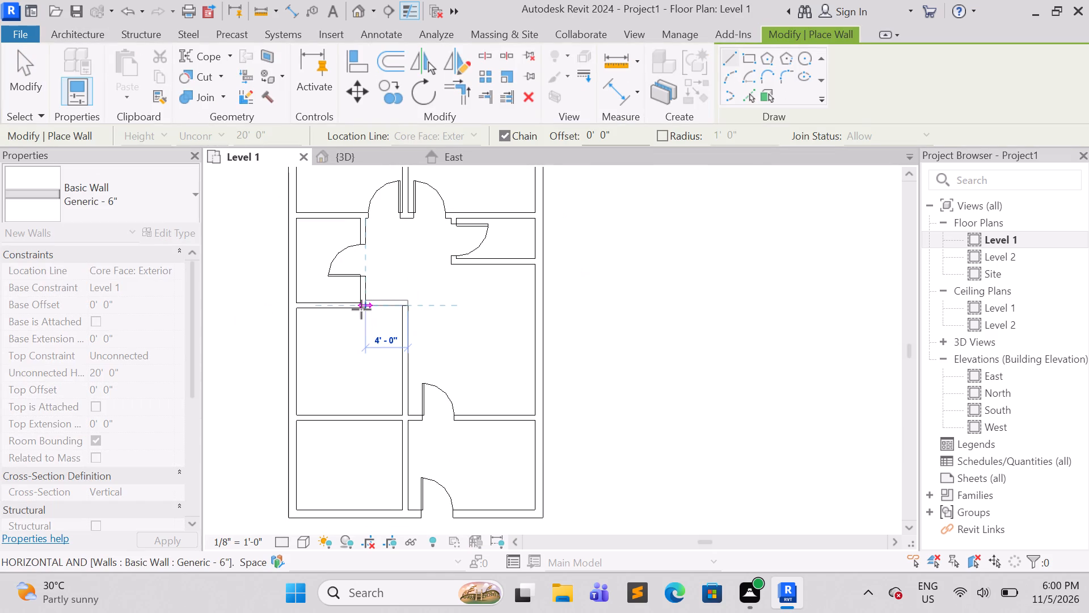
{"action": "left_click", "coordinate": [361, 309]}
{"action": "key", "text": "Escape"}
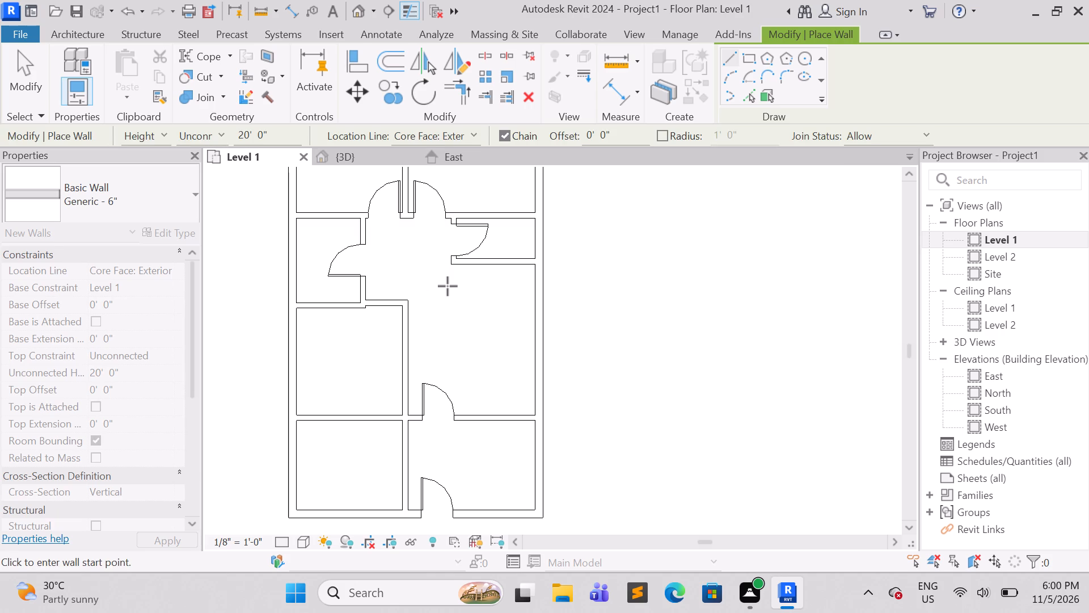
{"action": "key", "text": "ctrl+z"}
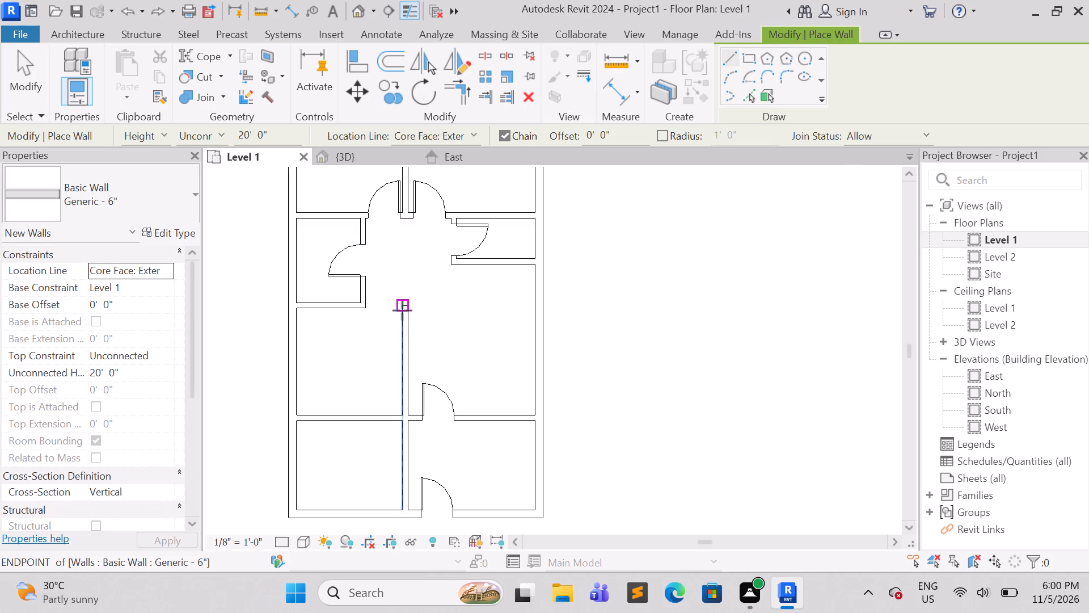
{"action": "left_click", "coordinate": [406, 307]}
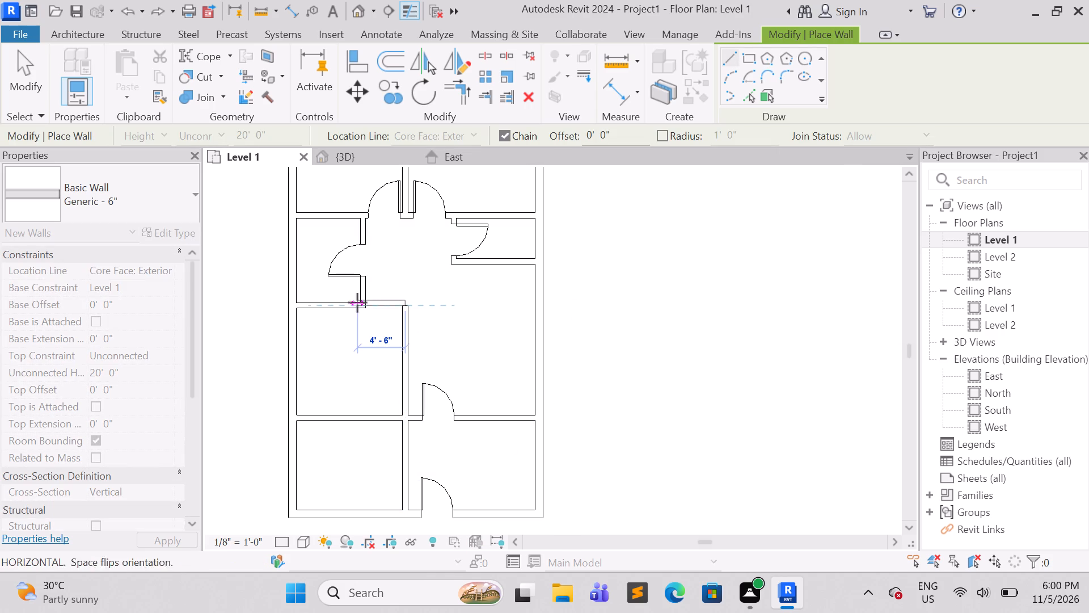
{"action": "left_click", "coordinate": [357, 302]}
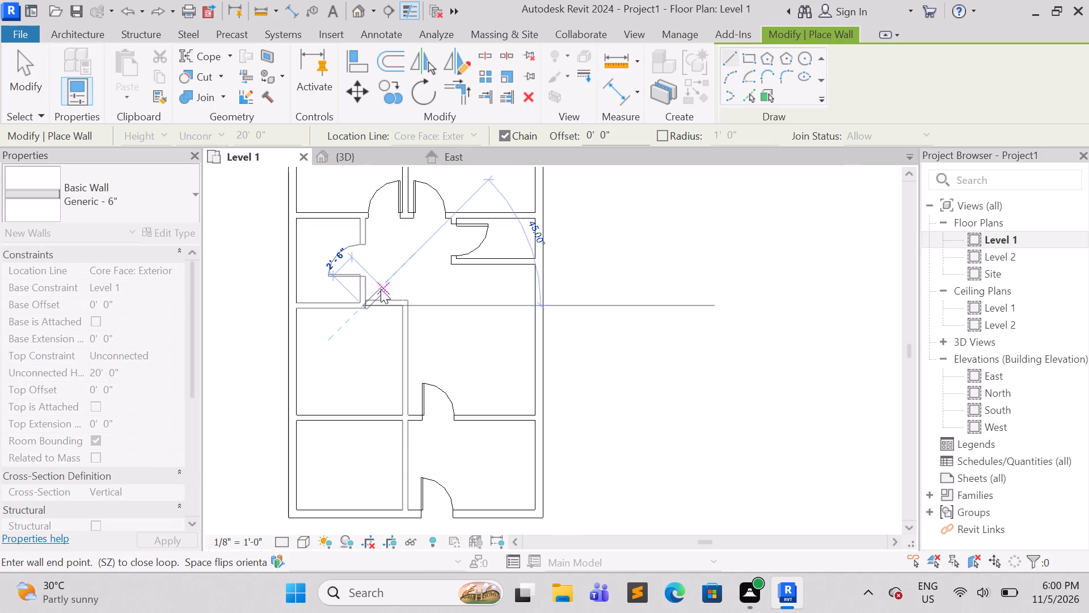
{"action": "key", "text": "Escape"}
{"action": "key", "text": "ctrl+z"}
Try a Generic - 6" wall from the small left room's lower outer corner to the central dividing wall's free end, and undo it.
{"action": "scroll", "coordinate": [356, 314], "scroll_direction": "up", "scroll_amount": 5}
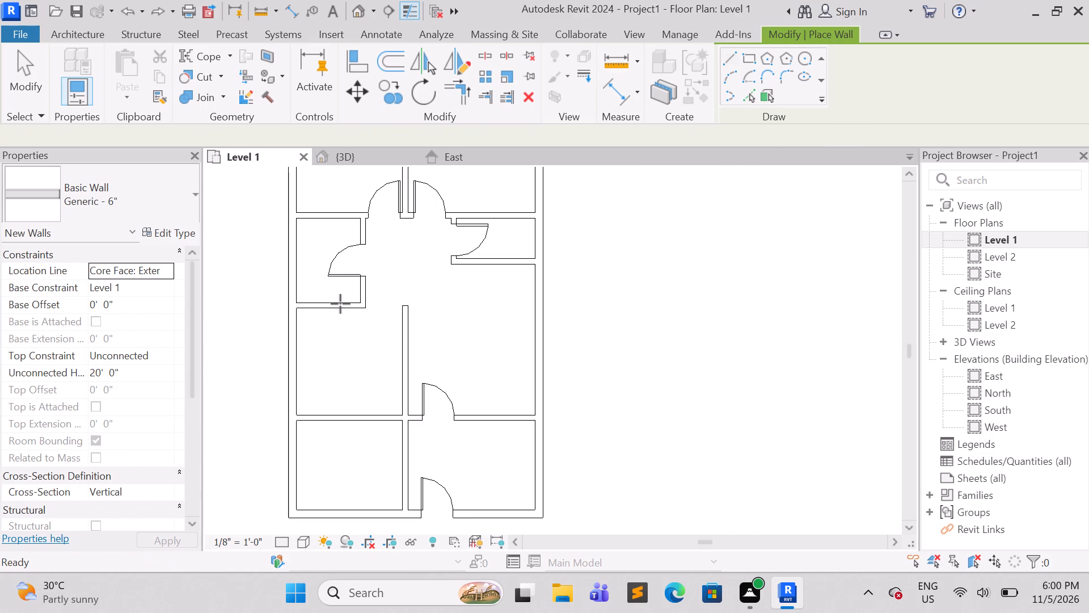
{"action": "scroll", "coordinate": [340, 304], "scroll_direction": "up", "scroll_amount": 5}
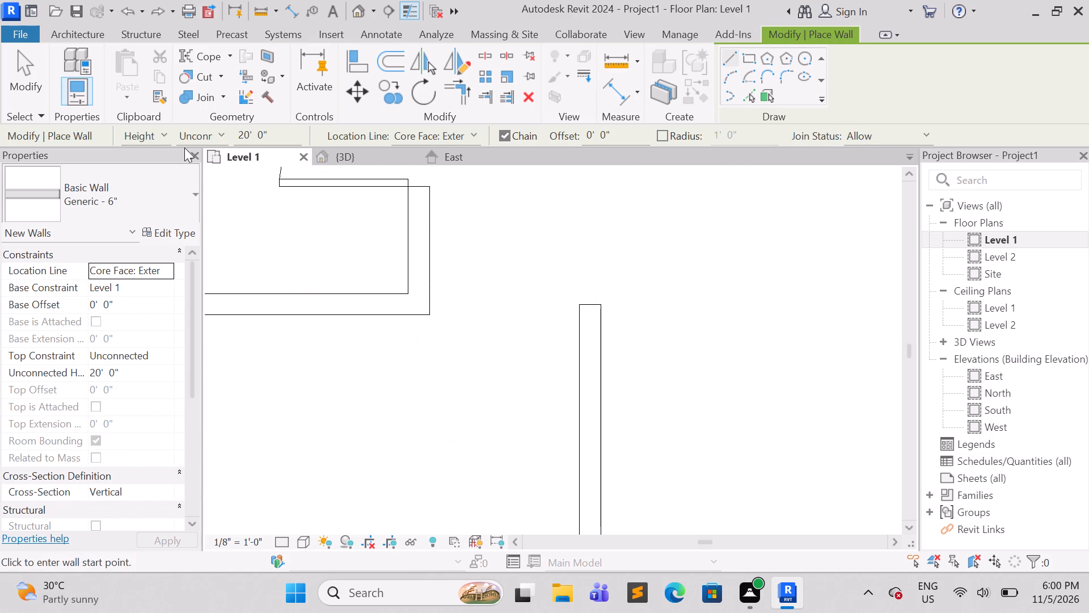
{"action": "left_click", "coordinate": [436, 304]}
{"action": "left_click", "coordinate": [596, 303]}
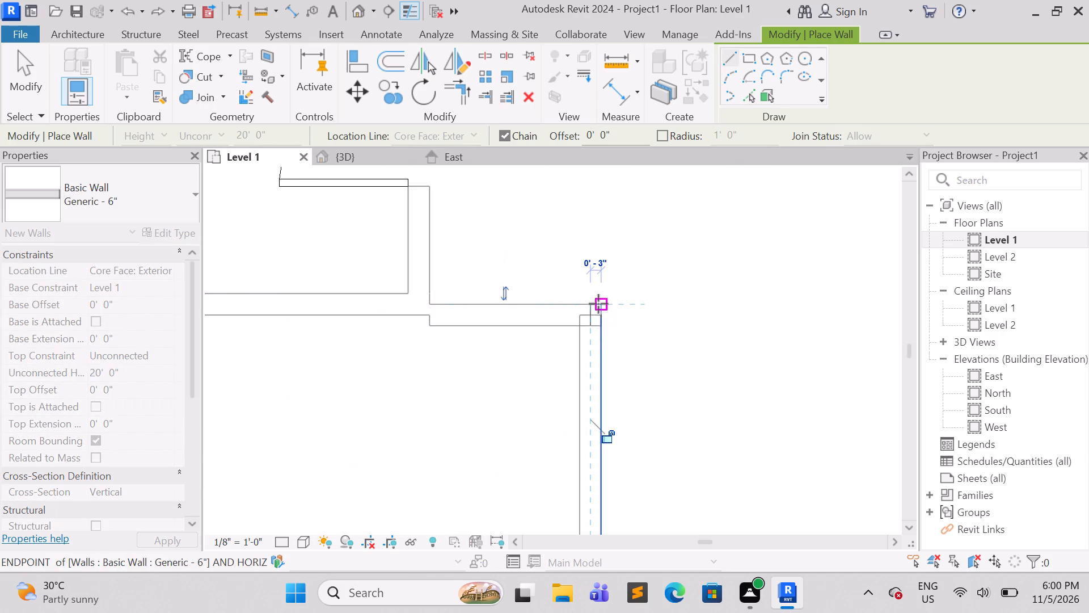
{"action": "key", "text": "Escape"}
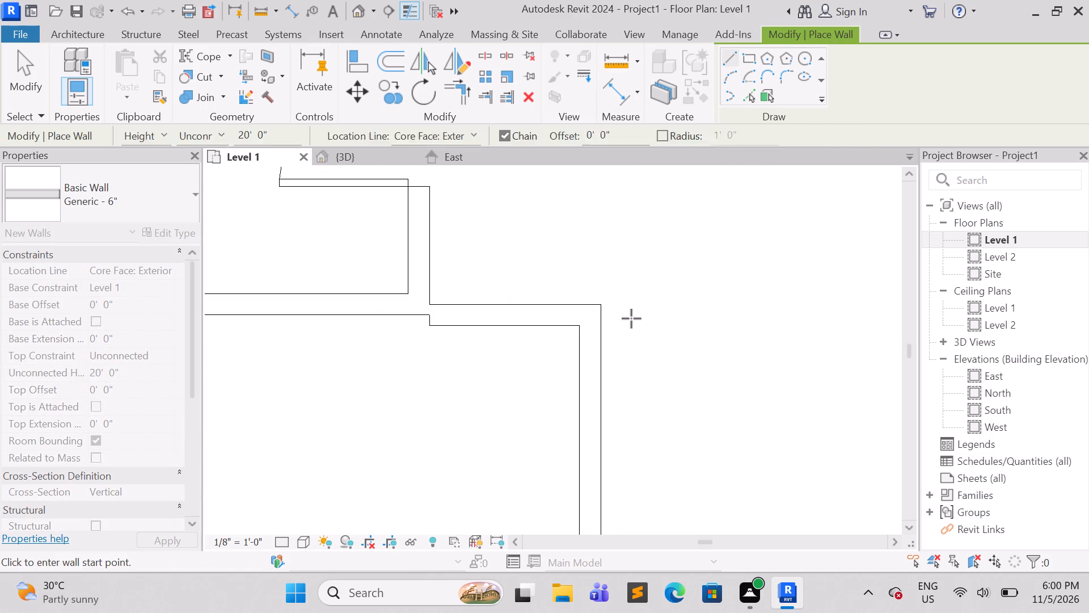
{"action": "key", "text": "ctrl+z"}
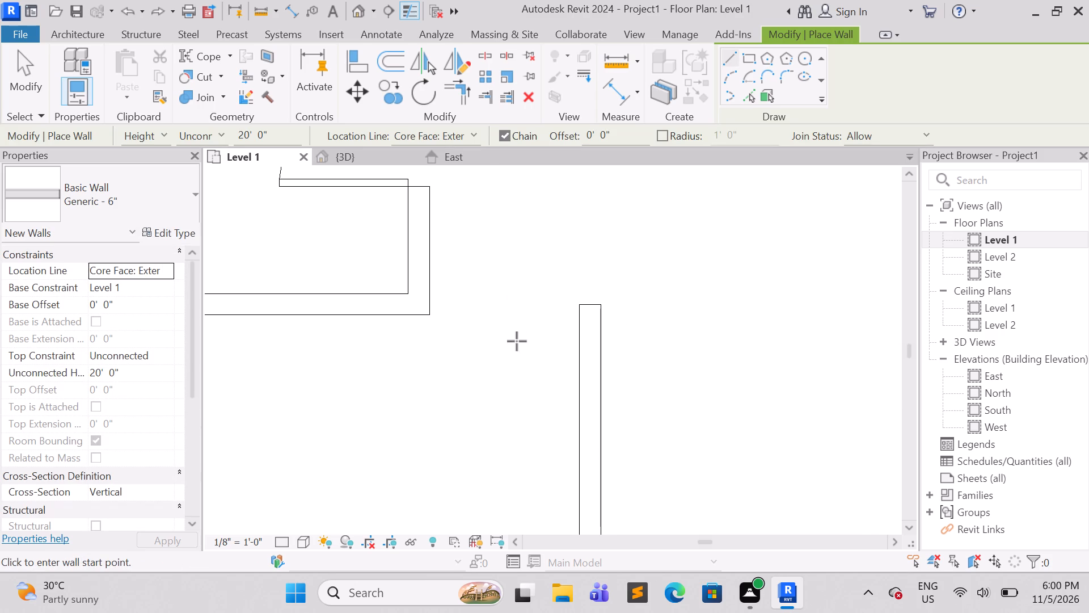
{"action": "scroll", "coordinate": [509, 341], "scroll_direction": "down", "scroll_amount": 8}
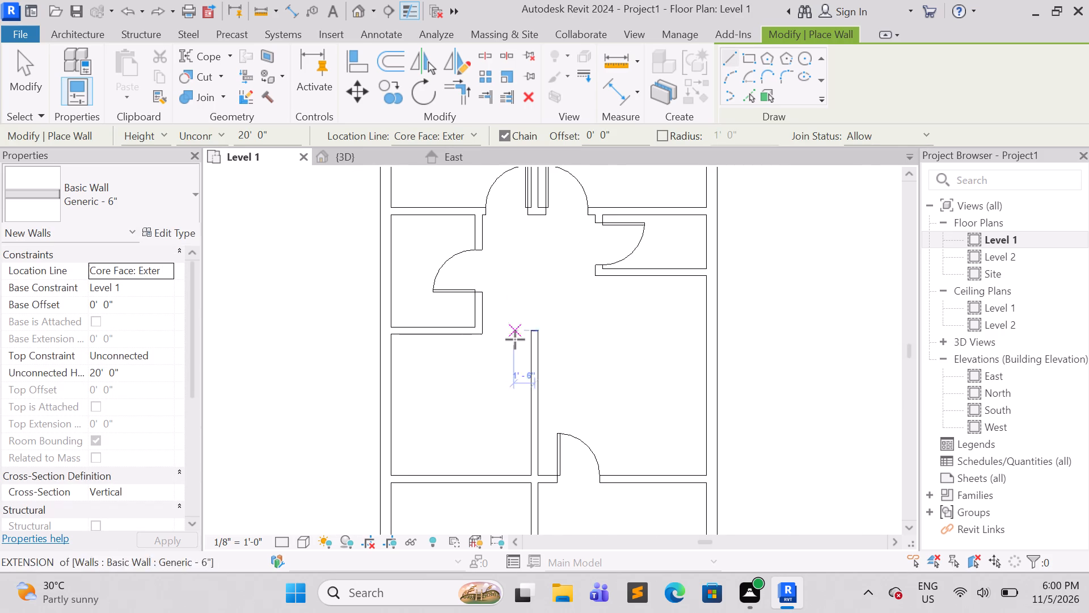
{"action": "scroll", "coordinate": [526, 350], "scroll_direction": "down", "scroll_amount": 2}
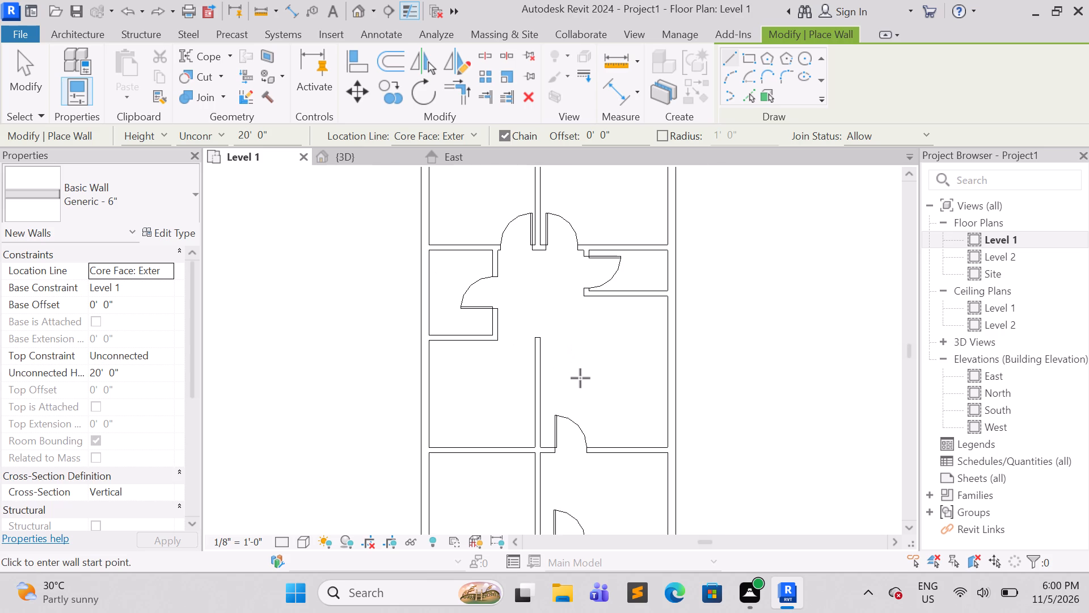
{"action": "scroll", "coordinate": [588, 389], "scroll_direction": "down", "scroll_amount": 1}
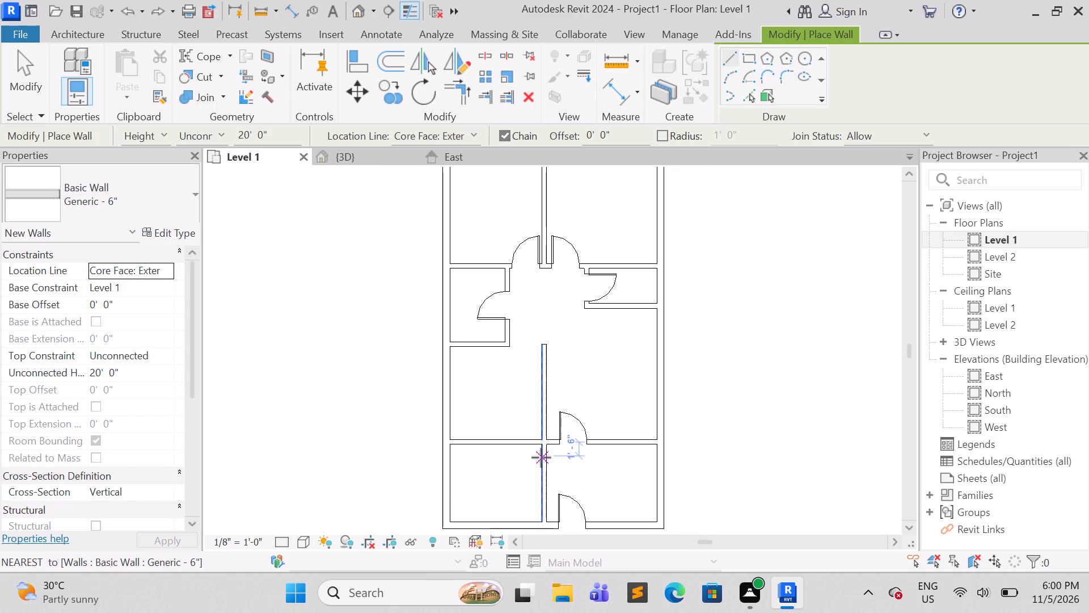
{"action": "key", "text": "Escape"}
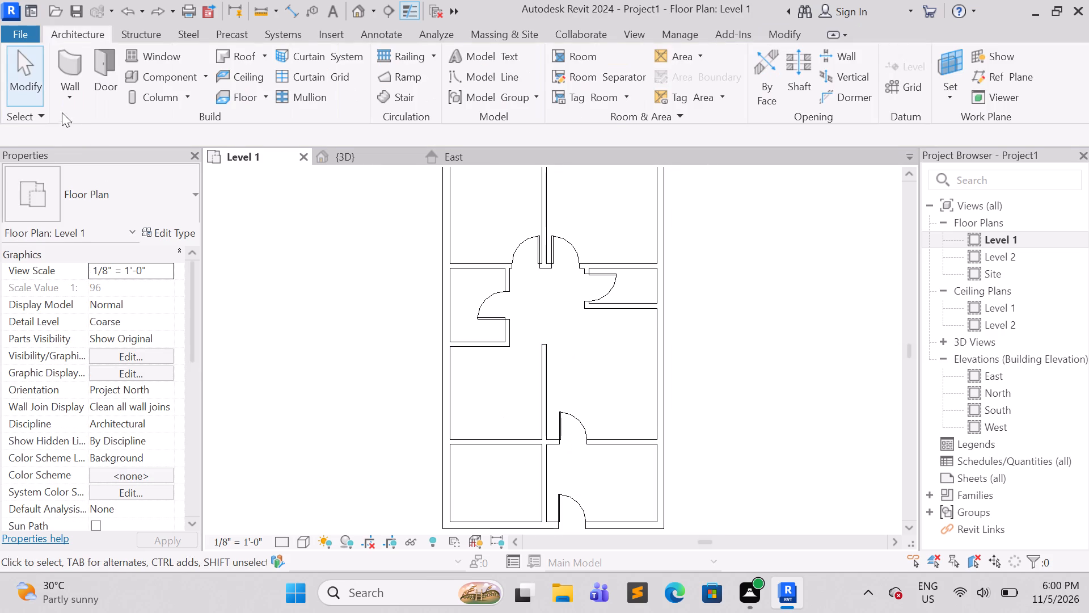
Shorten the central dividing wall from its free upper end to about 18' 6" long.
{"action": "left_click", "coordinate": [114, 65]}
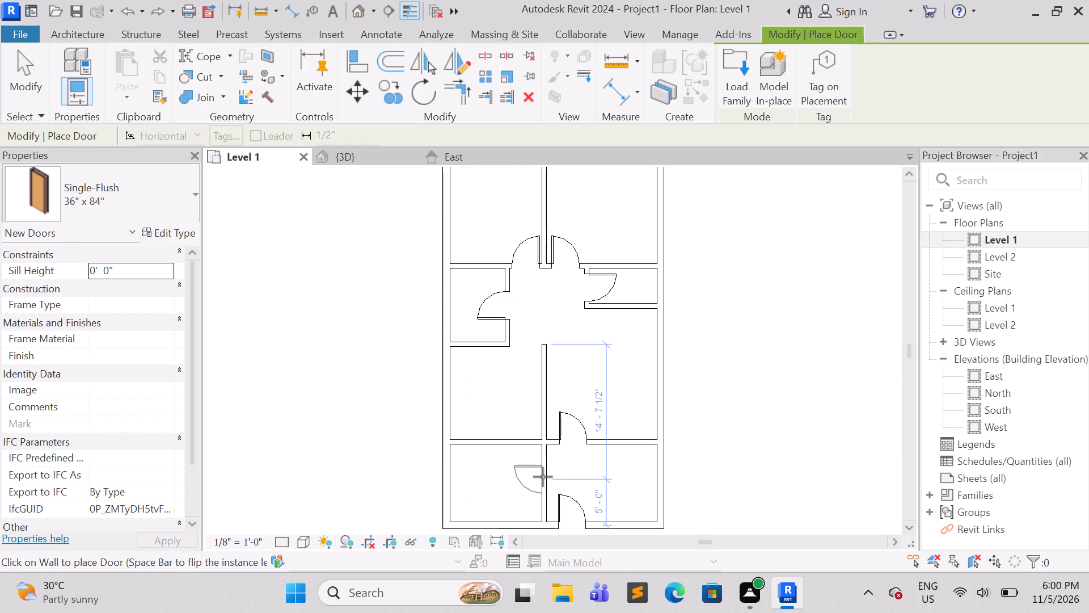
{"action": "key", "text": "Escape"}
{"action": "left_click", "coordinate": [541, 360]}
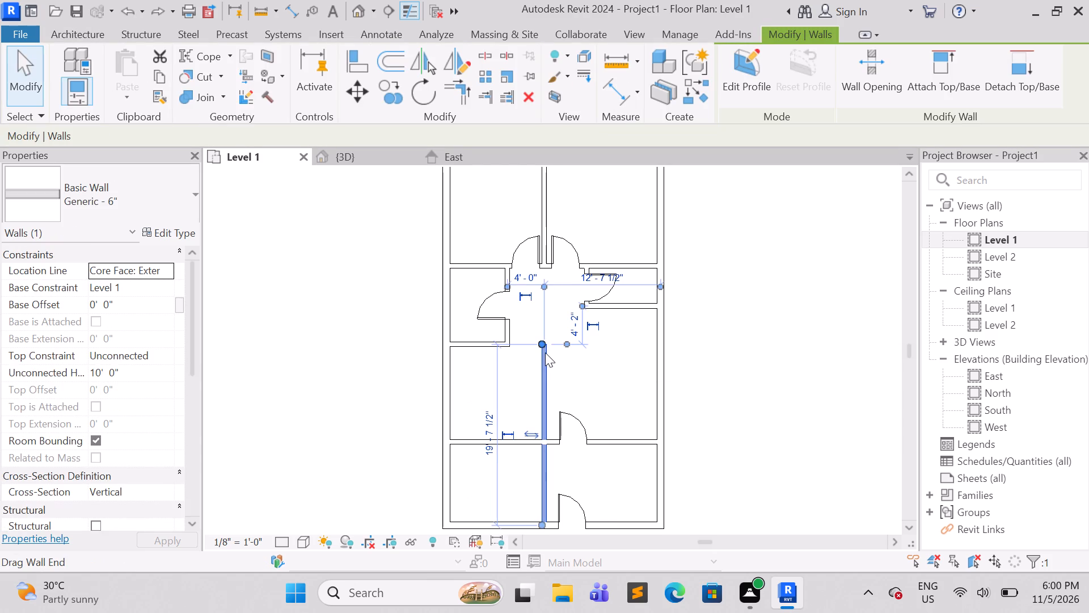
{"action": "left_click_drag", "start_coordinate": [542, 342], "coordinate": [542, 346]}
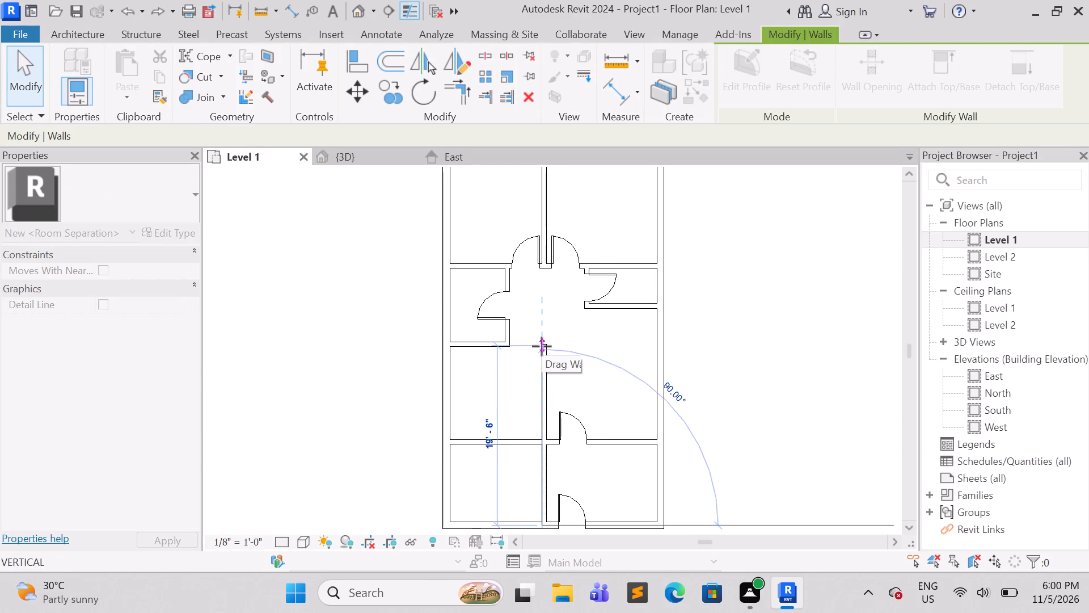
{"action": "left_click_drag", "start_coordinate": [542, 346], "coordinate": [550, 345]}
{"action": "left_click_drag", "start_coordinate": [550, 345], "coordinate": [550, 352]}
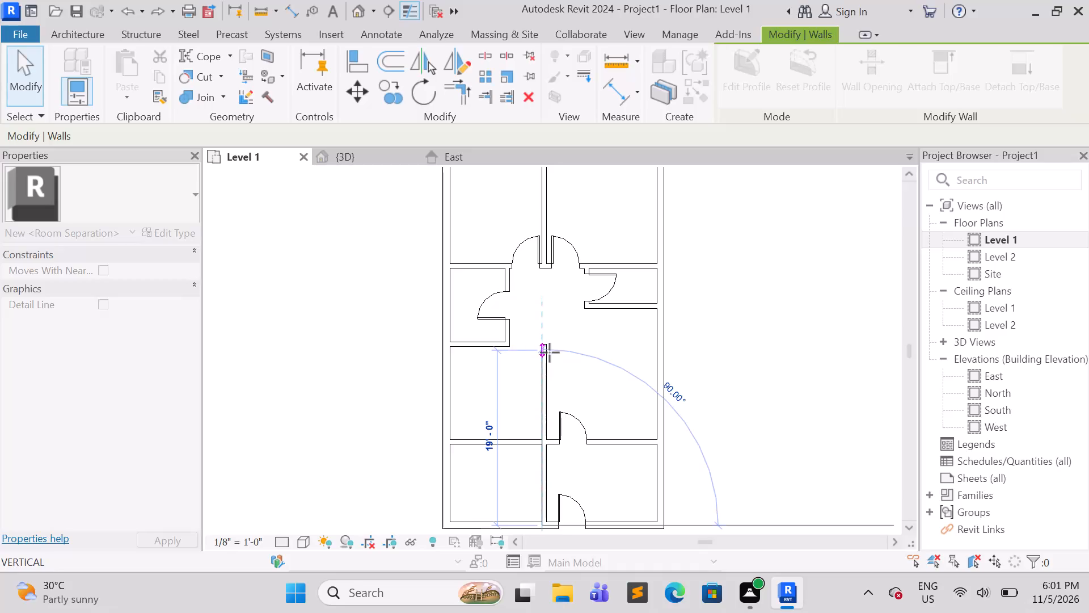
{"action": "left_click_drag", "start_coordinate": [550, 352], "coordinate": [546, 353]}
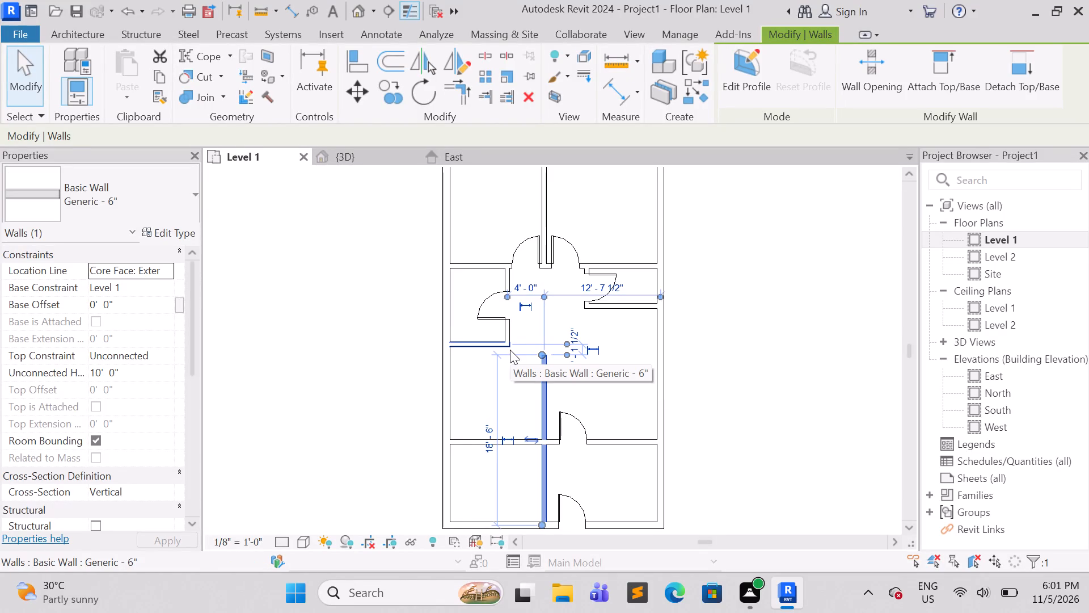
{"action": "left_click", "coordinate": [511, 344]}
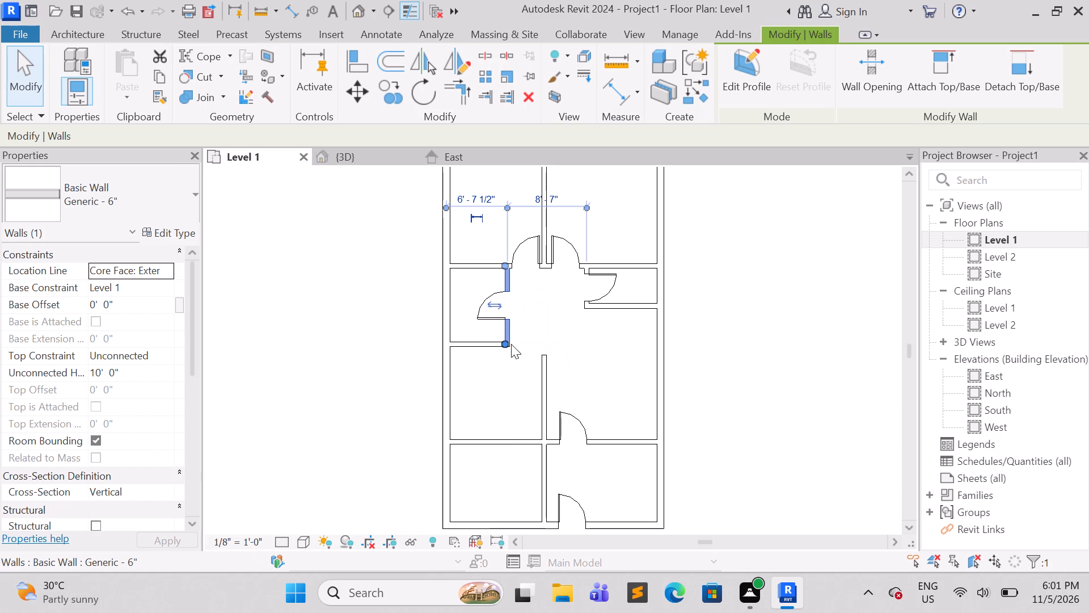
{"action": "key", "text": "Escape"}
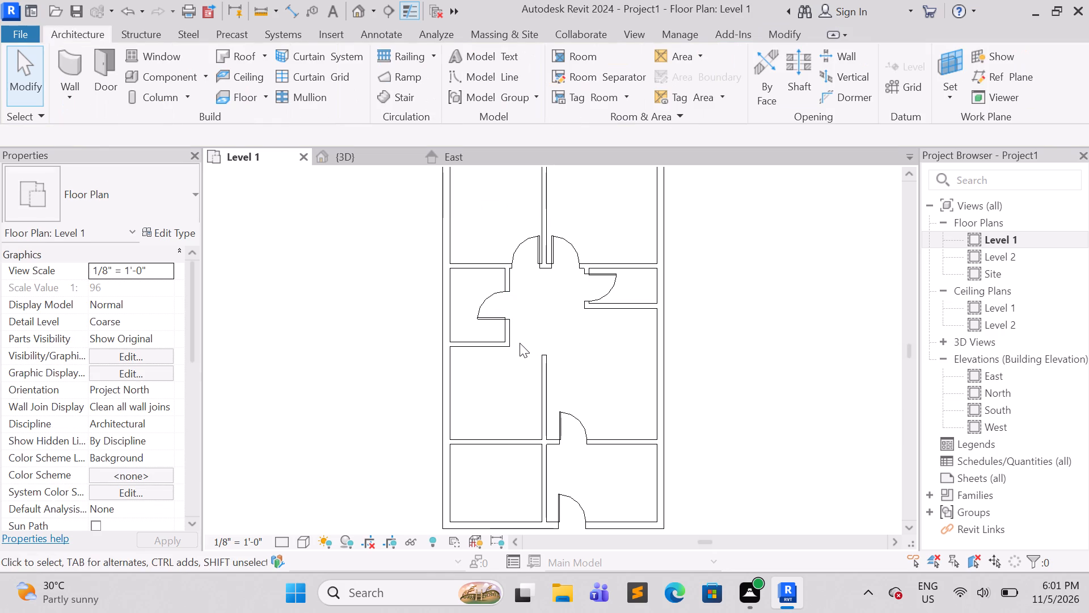
Draw a horizontal Generic - 6" wall about 8' 3" long from the small left room's lower outer corner, past the central dividing wall.
{"action": "left_click", "coordinate": [69, 71]}
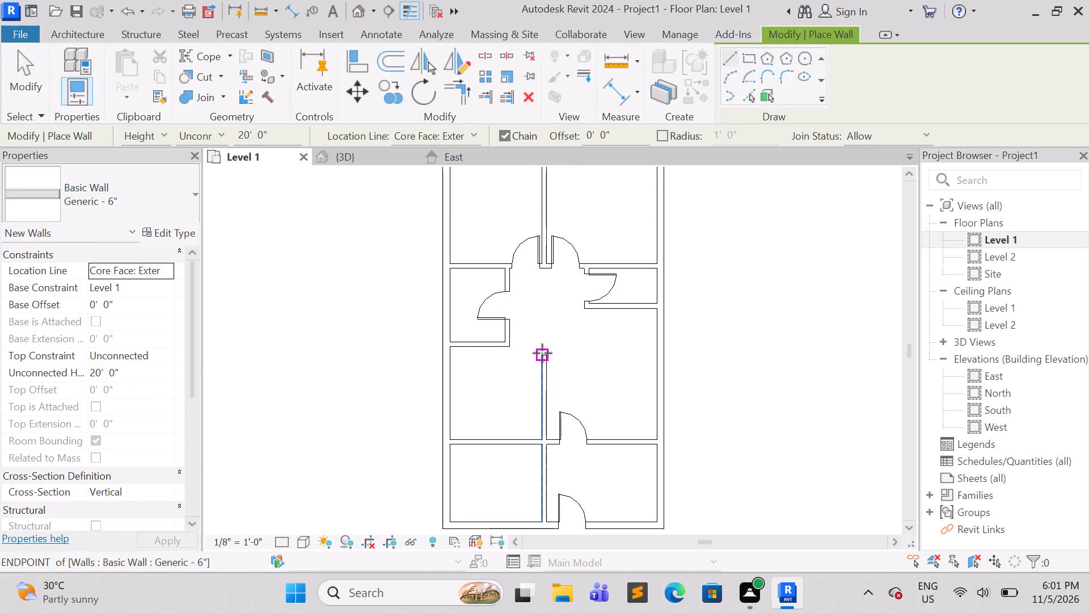
{"action": "left_click", "coordinate": [506, 343]}
{"action": "left_click", "coordinate": [583, 338]}
{"action": "key", "text": "Escape"}
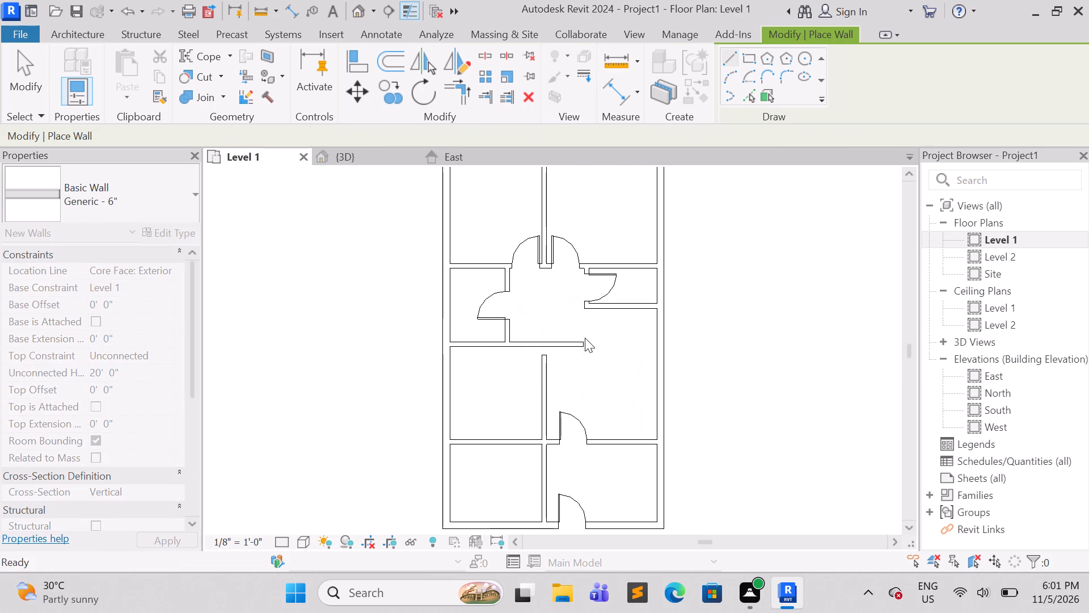
{"action": "key", "text": "Escape"}
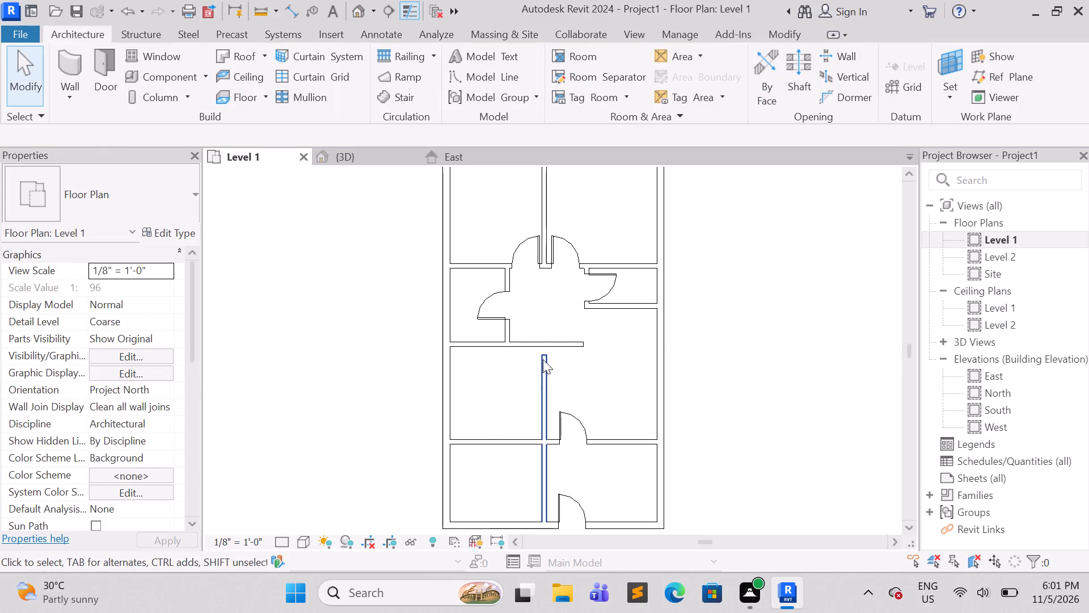
Extend the central dividing wall's free upper end to meet the new horizontal wall.
{"action": "left_click", "coordinate": [543, 359]}
{"action": "left_click_drag", "start_coordinate": [546, 356], "coordinate": [547, 346]}
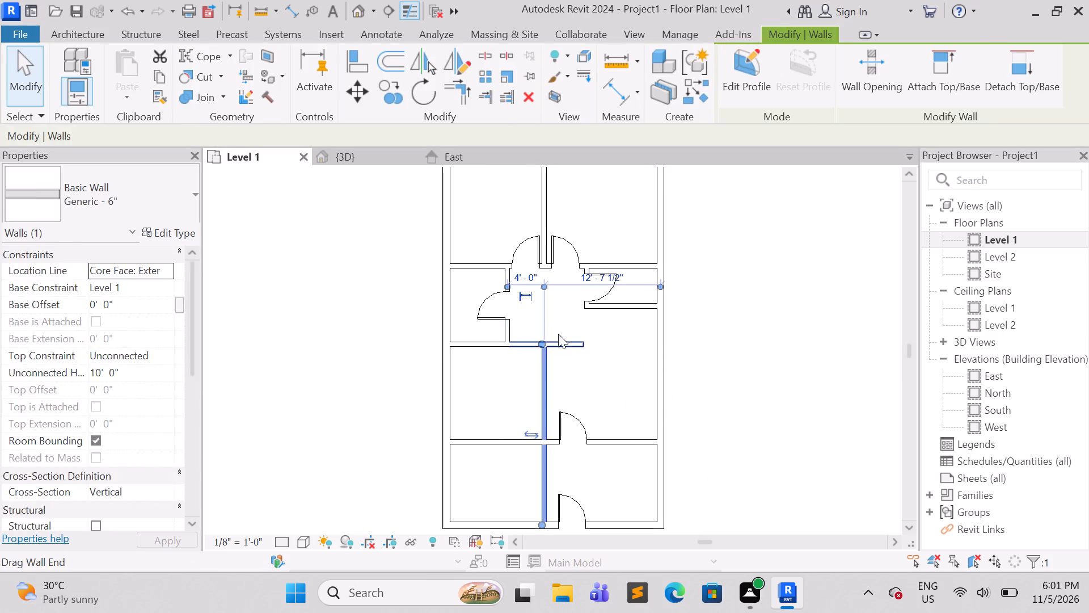
{"action": "key", "text": "Escape"}
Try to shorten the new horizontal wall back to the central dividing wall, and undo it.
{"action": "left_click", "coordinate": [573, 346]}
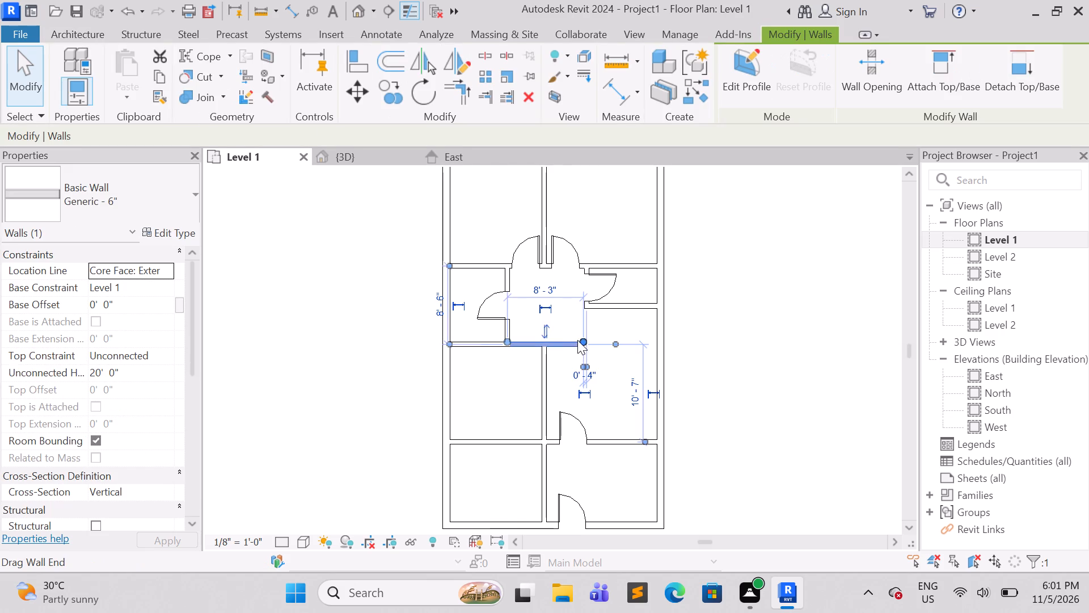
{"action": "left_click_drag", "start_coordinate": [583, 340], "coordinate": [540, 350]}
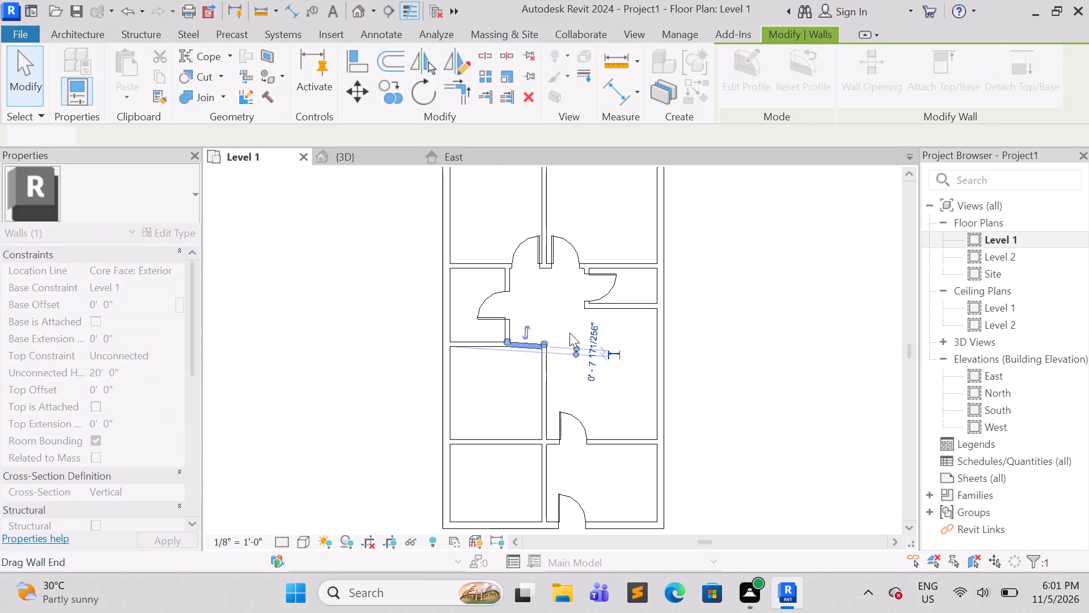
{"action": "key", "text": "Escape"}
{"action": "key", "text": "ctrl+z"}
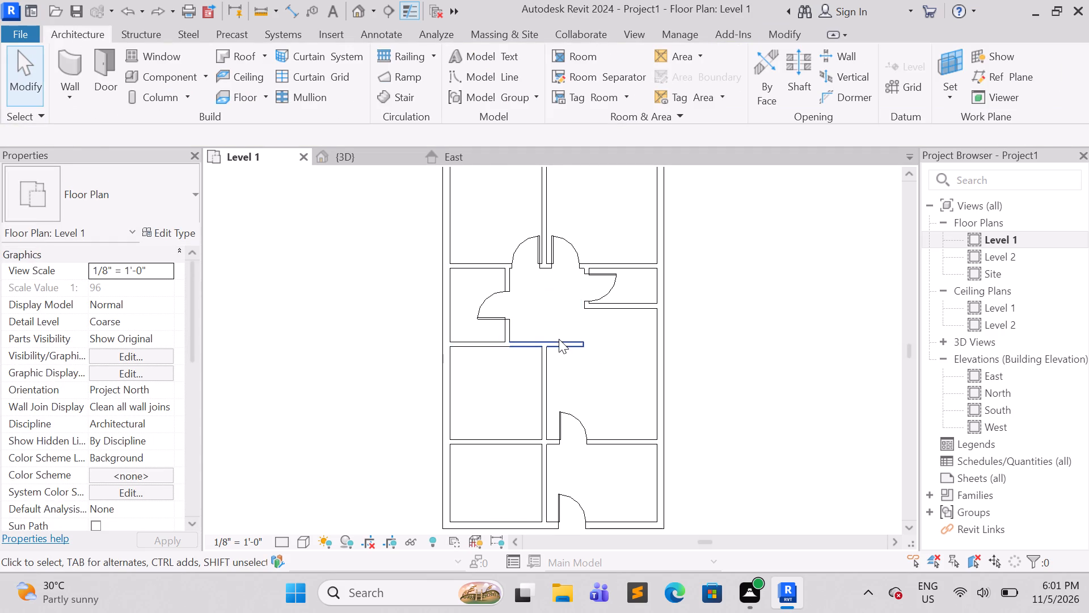
Place a 30" x 80" Single-Flush door midway between the small left room's corner and the central dividing wall, swinging down, hinged at its right end.
{"action": "scroll", "coordinate": [470, 336], "scroll_direction": "up", "scroll_amount": 6}
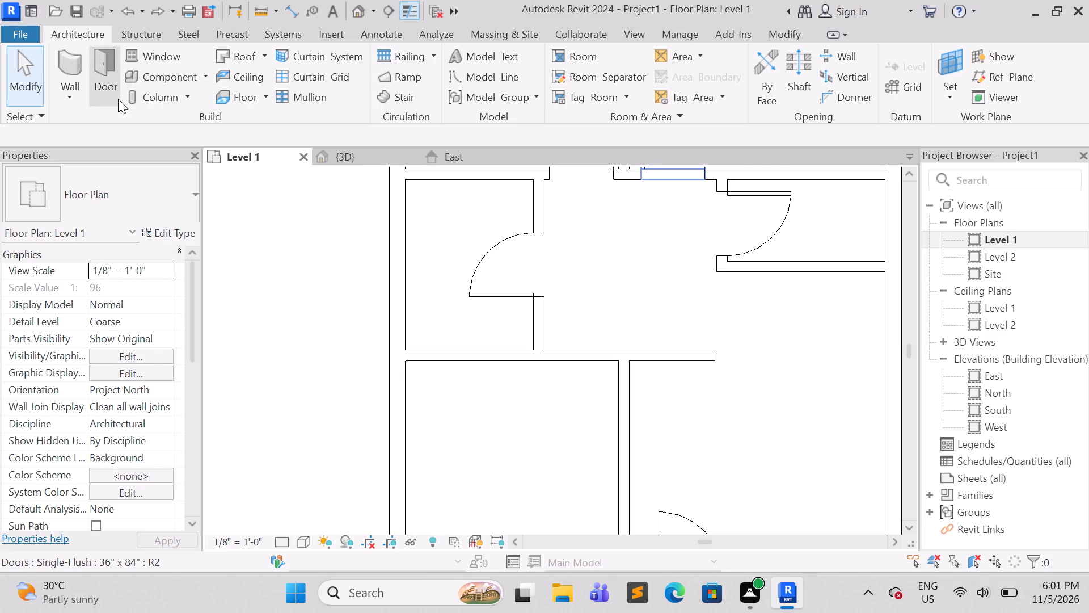
{"action": "left_click", "coordinate": [109, 85]}
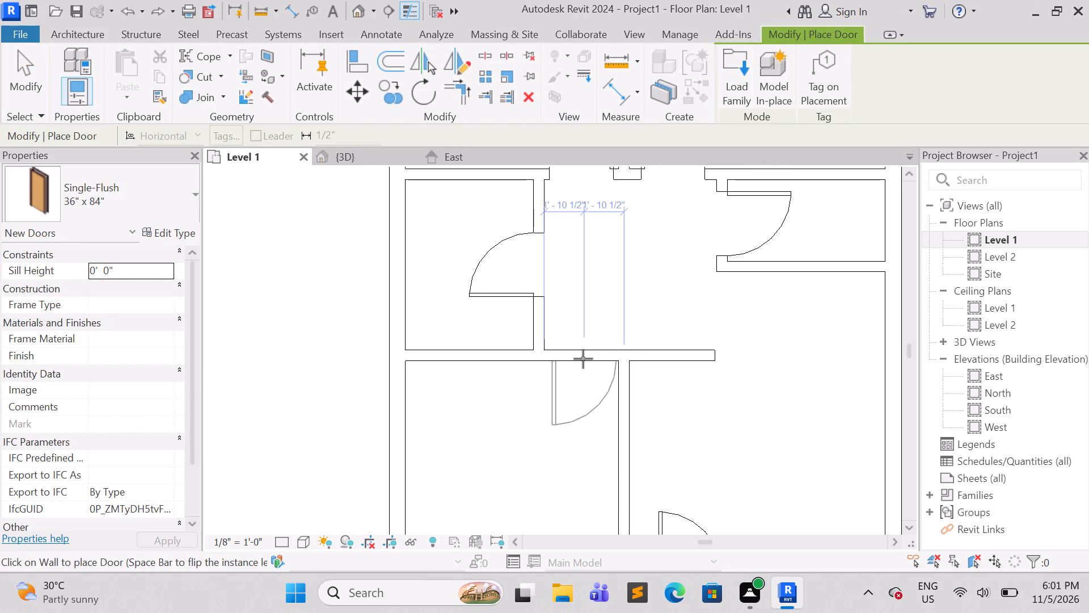
{"action": "left_click", "coordinate": [92, 189]}
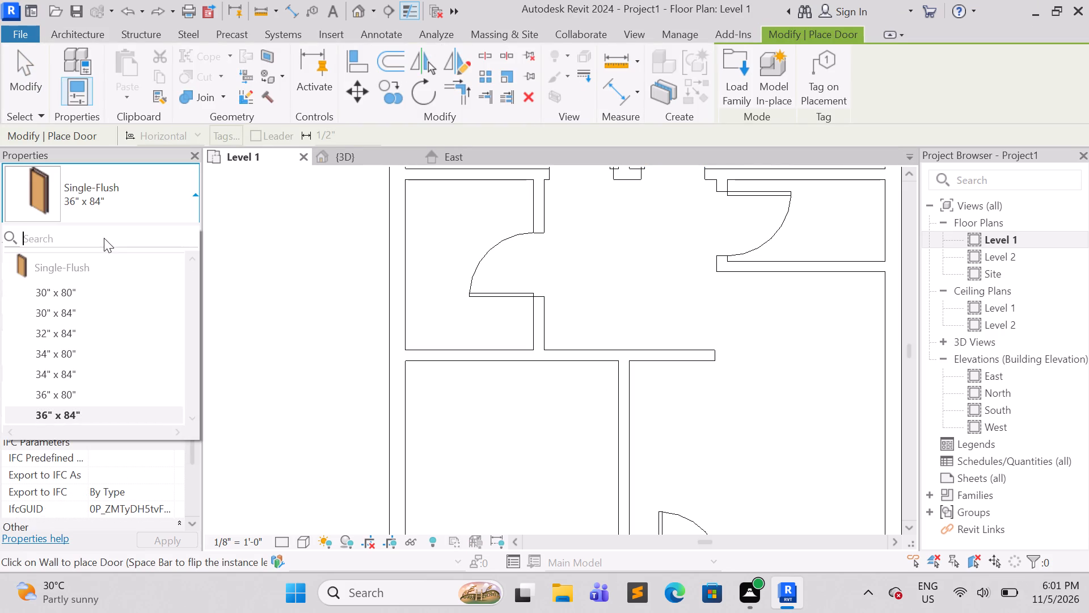
{"action": "left_click", "coordinate": [96, 289]}
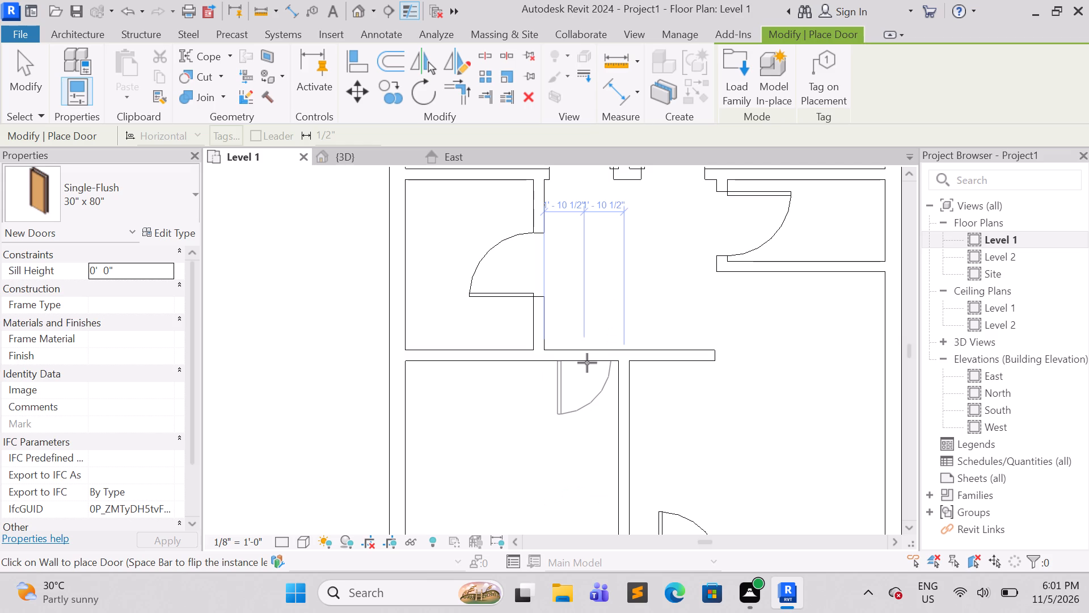
{"action": "key", "text": "space"}
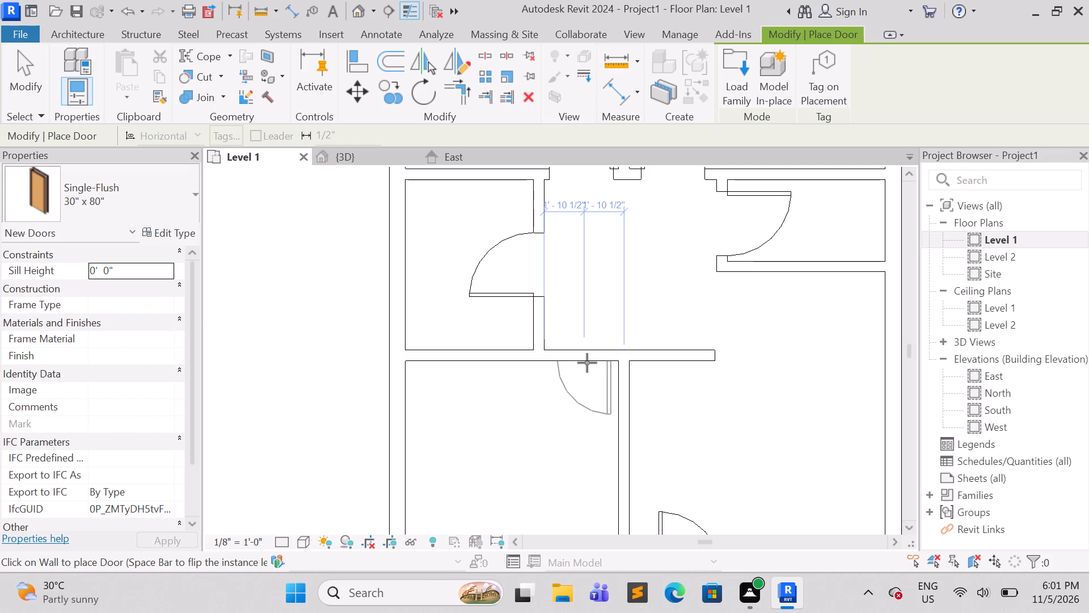
{"action": "left_click", "coordinate": [587, 363]}
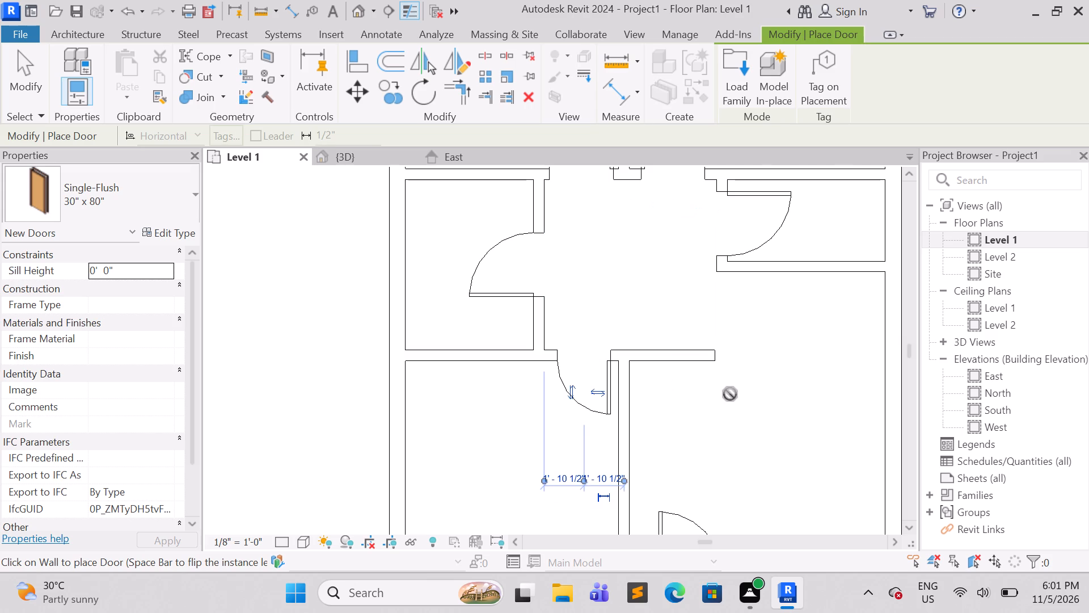
{"action": "key", "text": "Escape"}
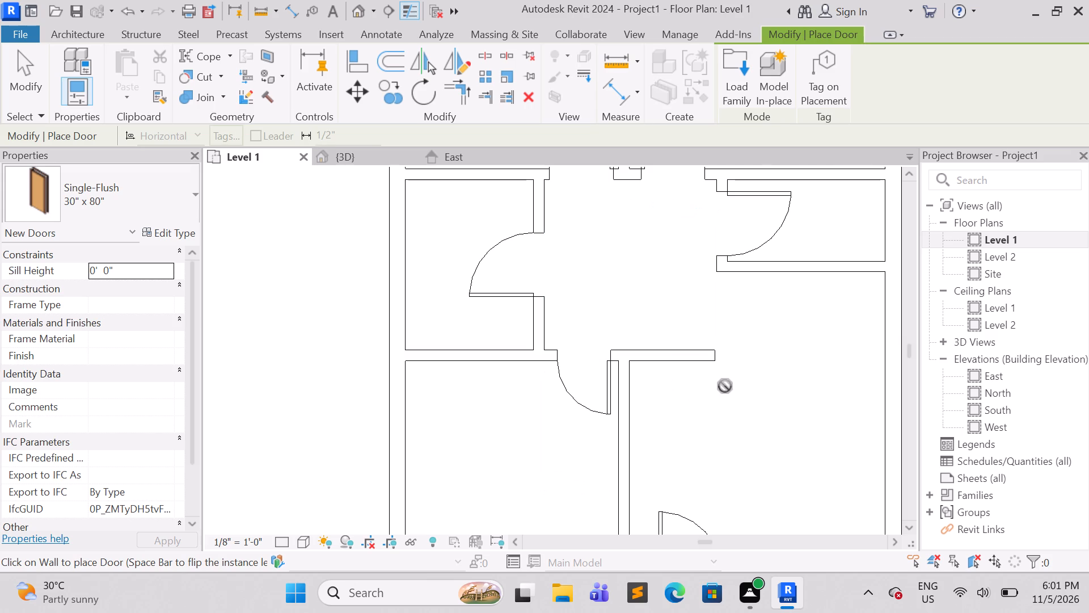
{"action": "key", "text": "Escape"}
Shorten the new horizontal wall to about 4' 3" so it ends flush with the central dividing wall's right face.
{"action": "left_click", "coordinate": [682, 360]}
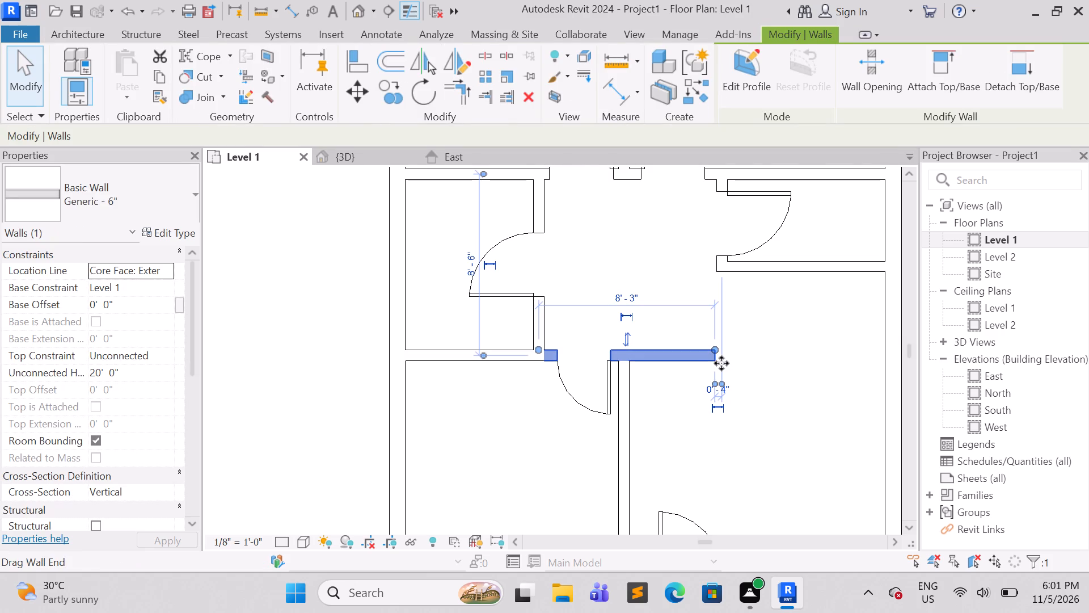
{"action": "scroll", "coordinate": [702, 321], "scroll_direction": "up", "scroll_amount": 2}
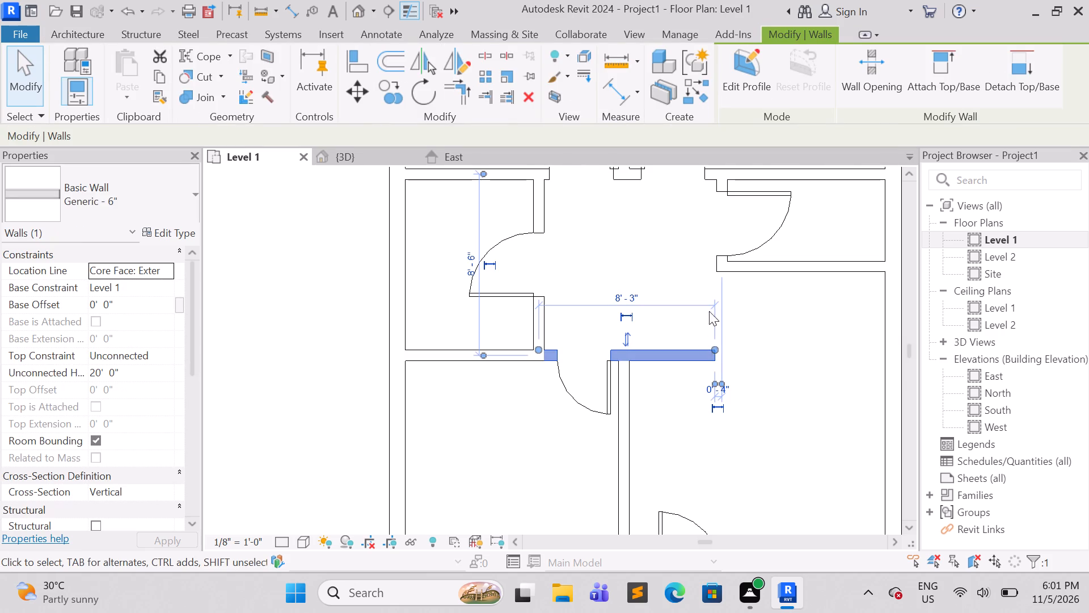
{"action": "scroll", "coordinate": [709, 311], "scroll_direction": "up", "scroll_amount": 9}
{"action": "scroll", "coordinate": [720, 356], "scroll_direction": "down", "scroll_amount": 3}
{"action": "middle_click_drag", "start_coordinate": [668, 409], "coordinate": [684, 262]}
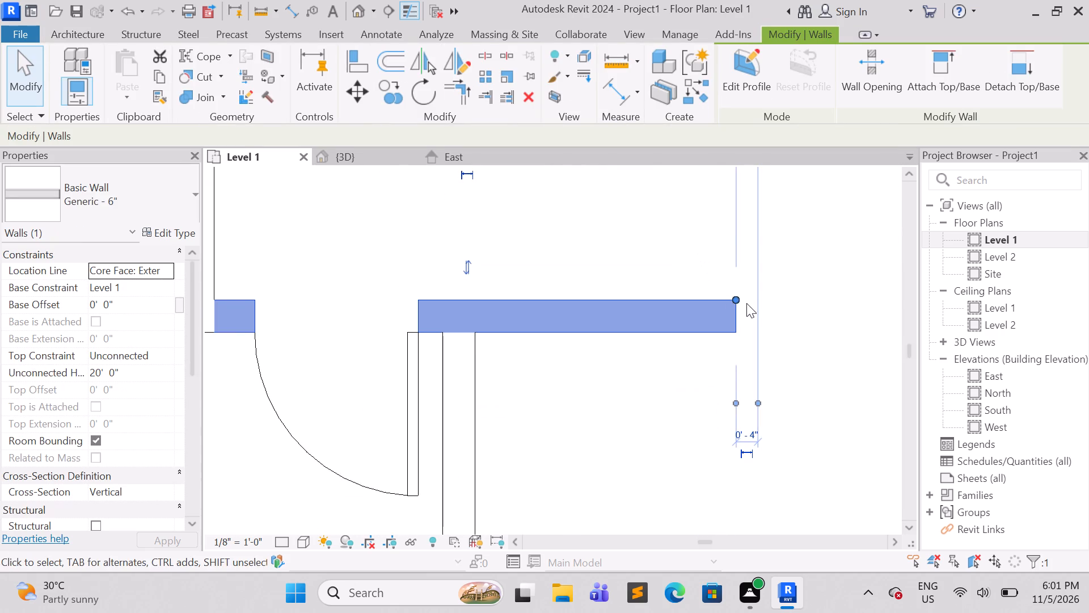
{"action": "left_click_drag", "start_coordinate": [735, 299], "coordinate": [515, 316]}
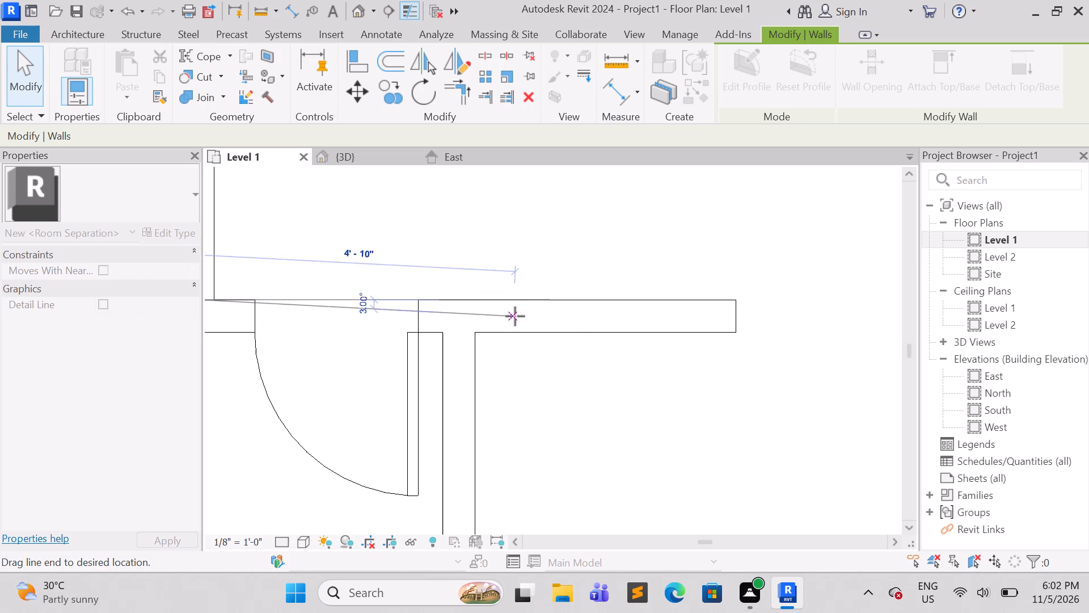
{"action": "left_click_drag", "start_coordinate": [515, 316], "coordinate": [482, 300]}
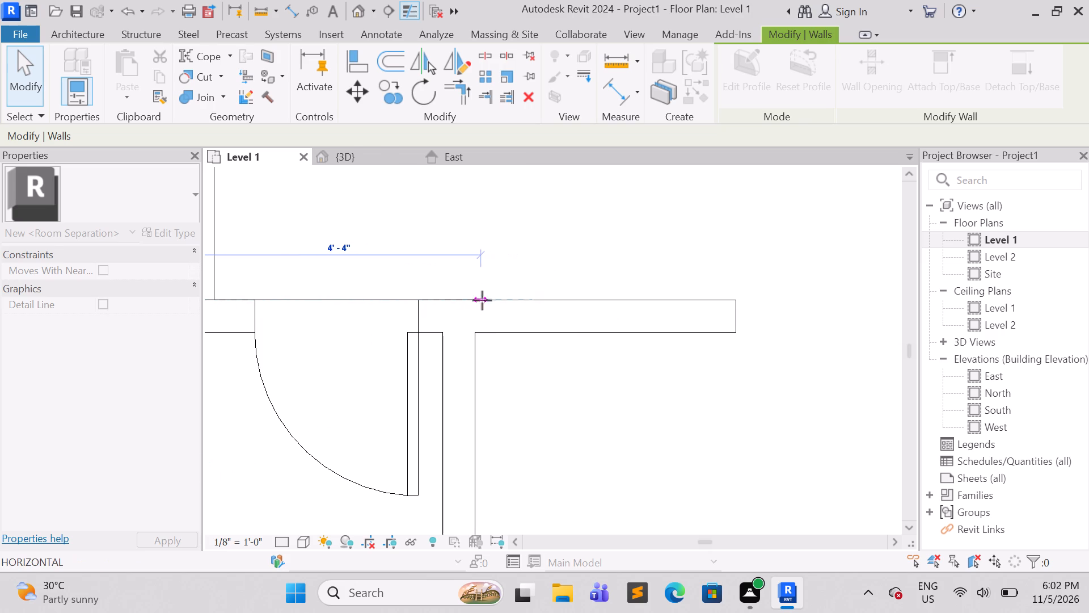
{"action": "left_click_drag", "start_coordinate": [482, 300], "coordinate": [476, 304]}
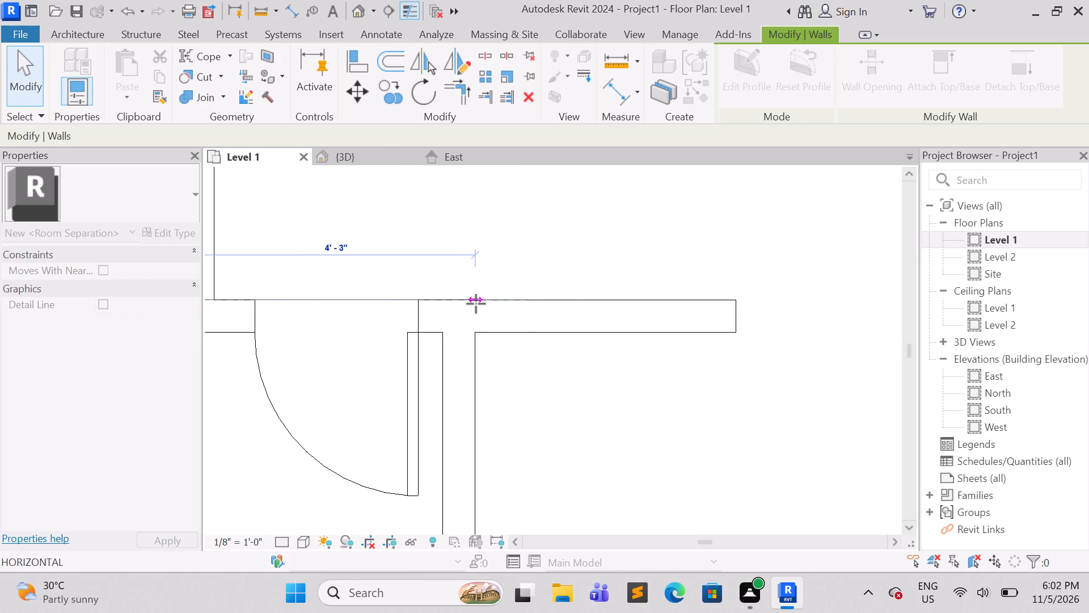
{"action": "key", "text": "Escape"}
Place a 32" x 84" Single-Flush door in the bottom-left room's right wall, swinging inward, hinged at its upper end, centred about 6' 6" above the bottom wall.
{"action": "scroll", "coordinate": [586, 305], "scroll_direction": "down", "scroll_amount": 4}
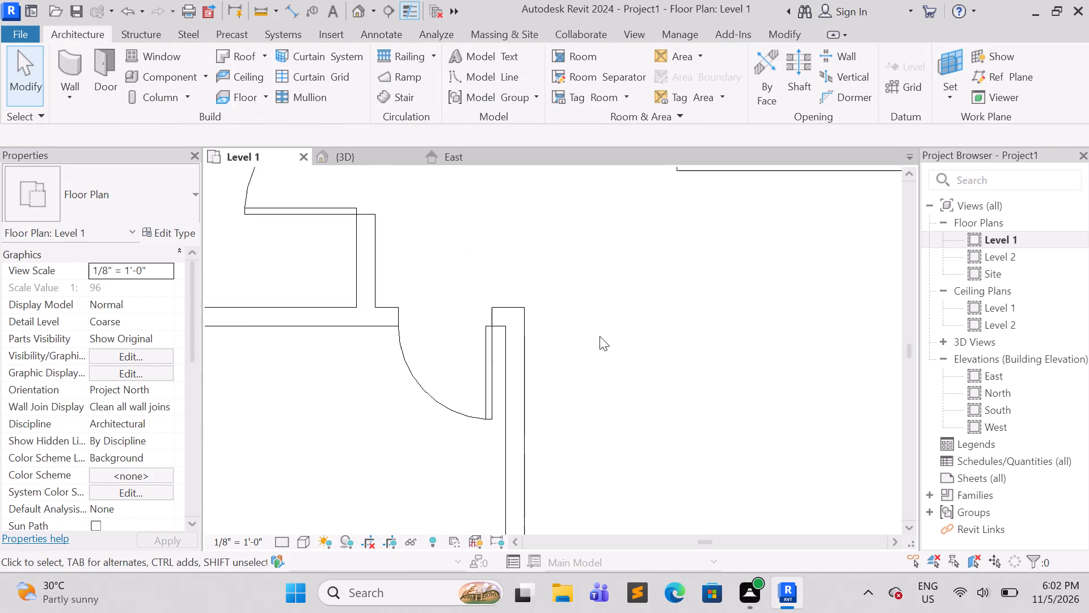
{"action": "scroll", "coordinate": [600, 336], "scroll_direction": "down", "scroll_amount": 5}
{"action": "scroll", "coordinate": [668, 386], "scroll_direction": "down", "scroll_amount": 3}
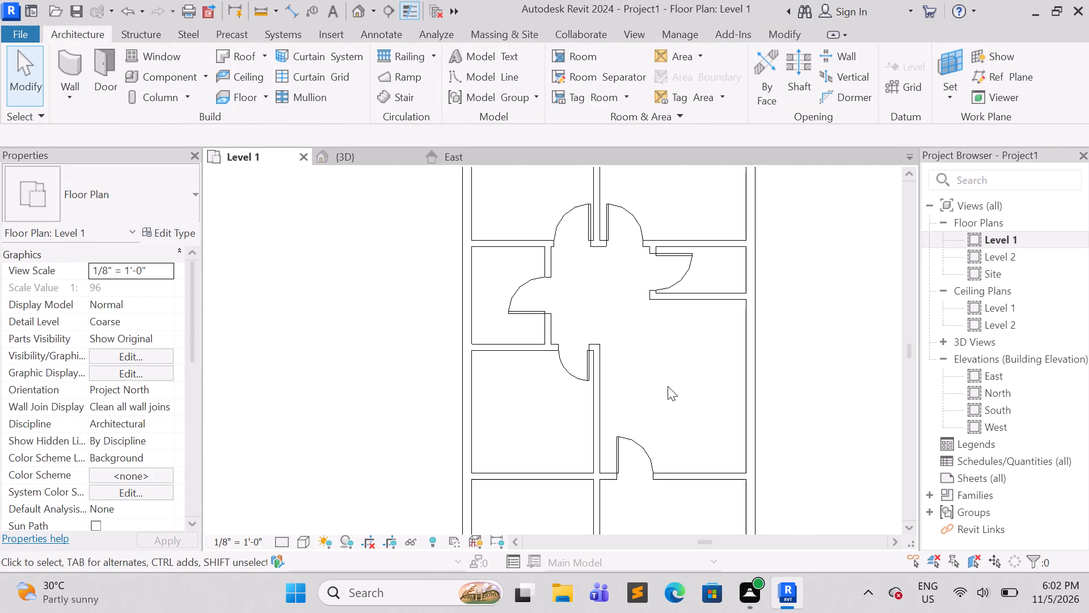
{"action": "middle_click_drag", "start_coordinate": [619, 406], "coordinate": [564, 335]}
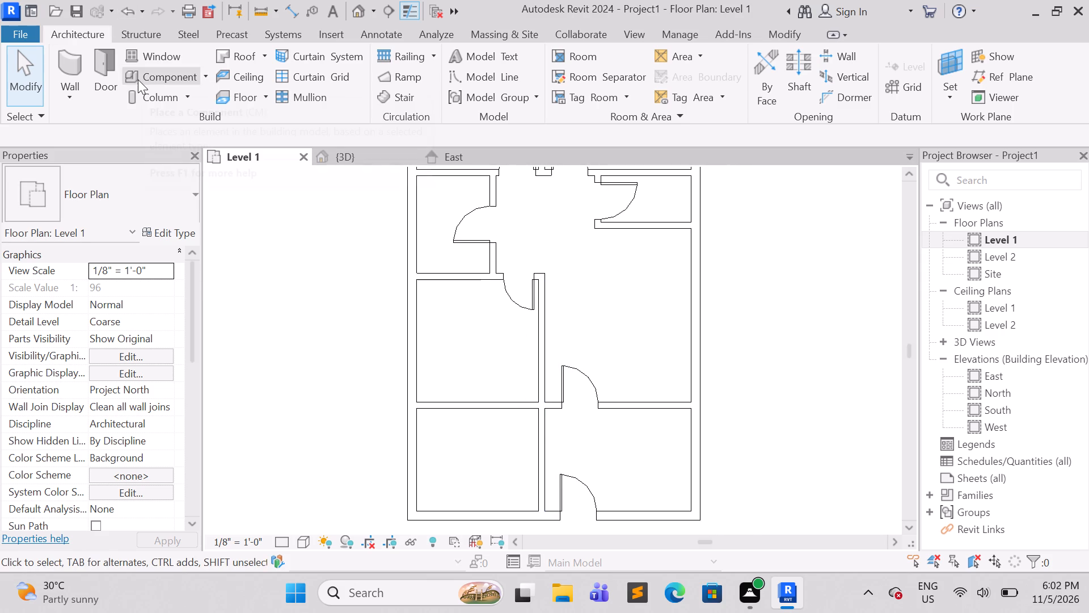
{"action": "left_click", "coordinate": [105, 67]}
{"action": "left_click", "coordinate": [125, 192]}
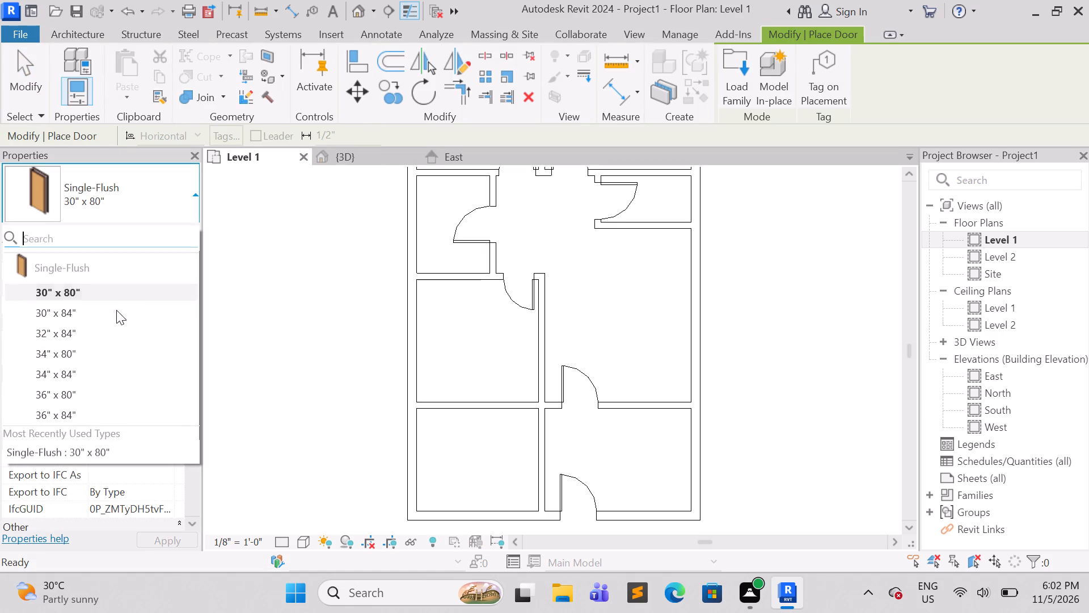
{"action": "left_click", "coordinate": [107, 337]}
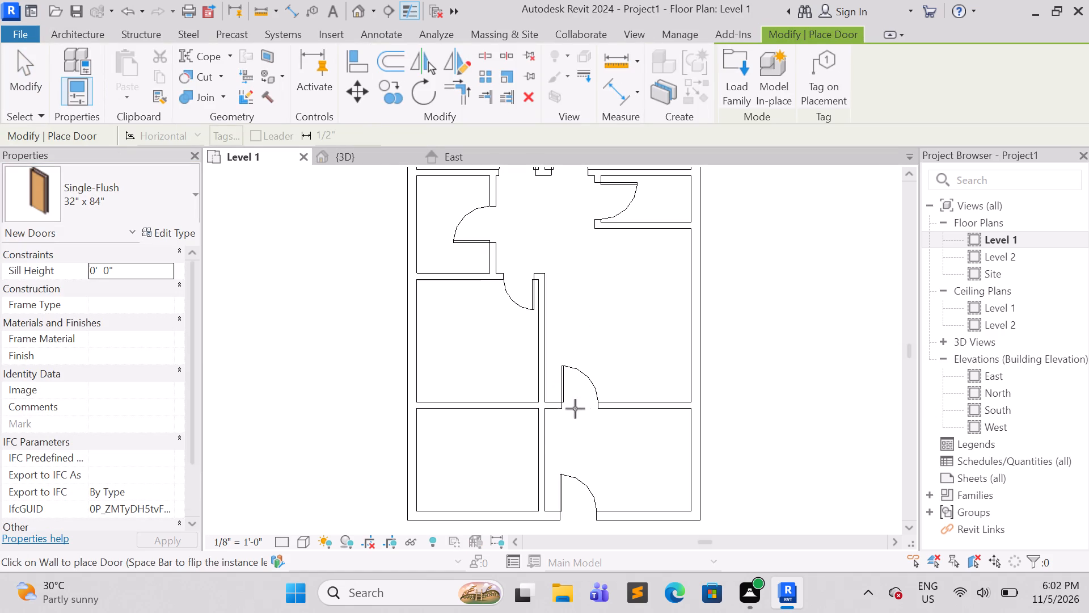
{"action": "left_click", "coordinate": [542, 435]}
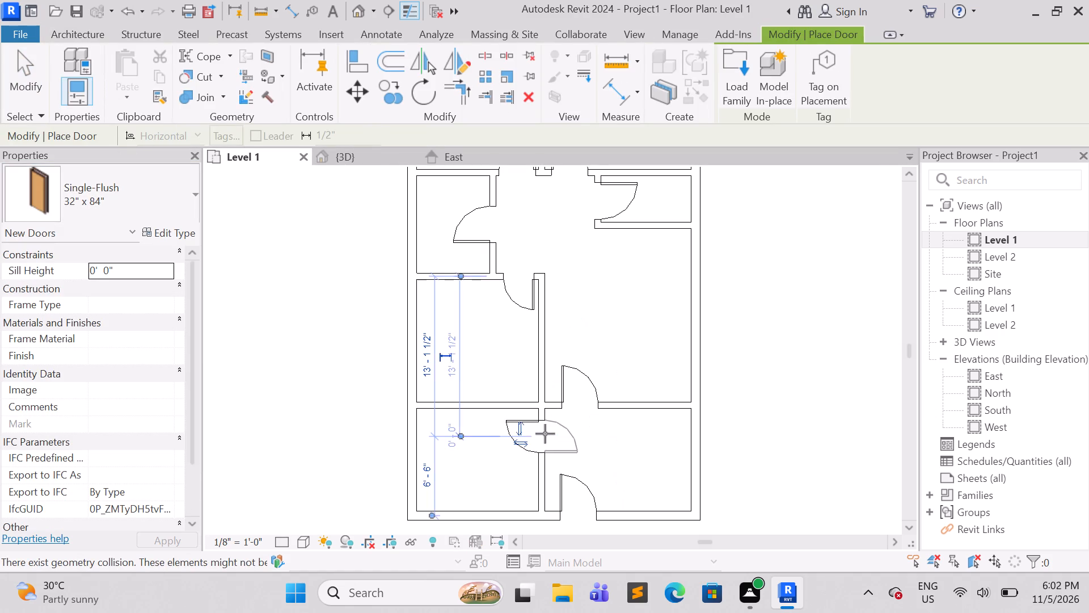
{"action": "key", "text": "Escape"}
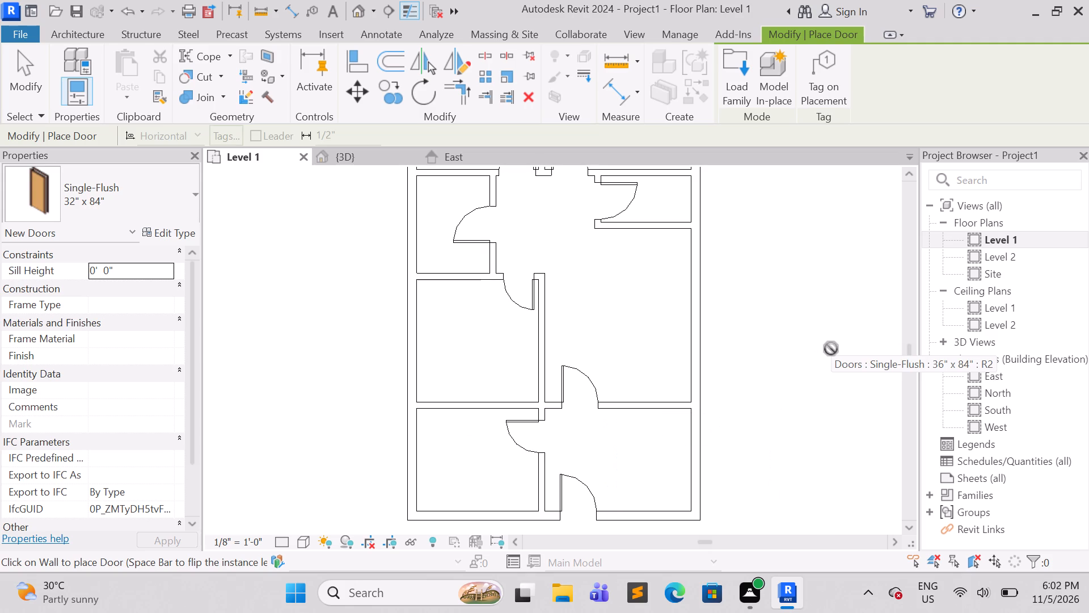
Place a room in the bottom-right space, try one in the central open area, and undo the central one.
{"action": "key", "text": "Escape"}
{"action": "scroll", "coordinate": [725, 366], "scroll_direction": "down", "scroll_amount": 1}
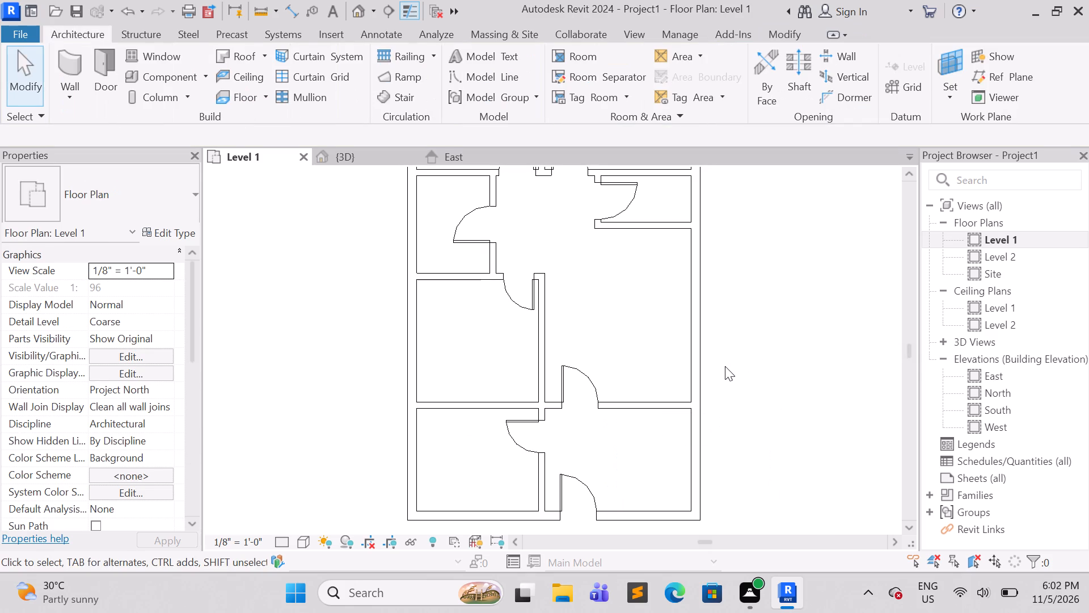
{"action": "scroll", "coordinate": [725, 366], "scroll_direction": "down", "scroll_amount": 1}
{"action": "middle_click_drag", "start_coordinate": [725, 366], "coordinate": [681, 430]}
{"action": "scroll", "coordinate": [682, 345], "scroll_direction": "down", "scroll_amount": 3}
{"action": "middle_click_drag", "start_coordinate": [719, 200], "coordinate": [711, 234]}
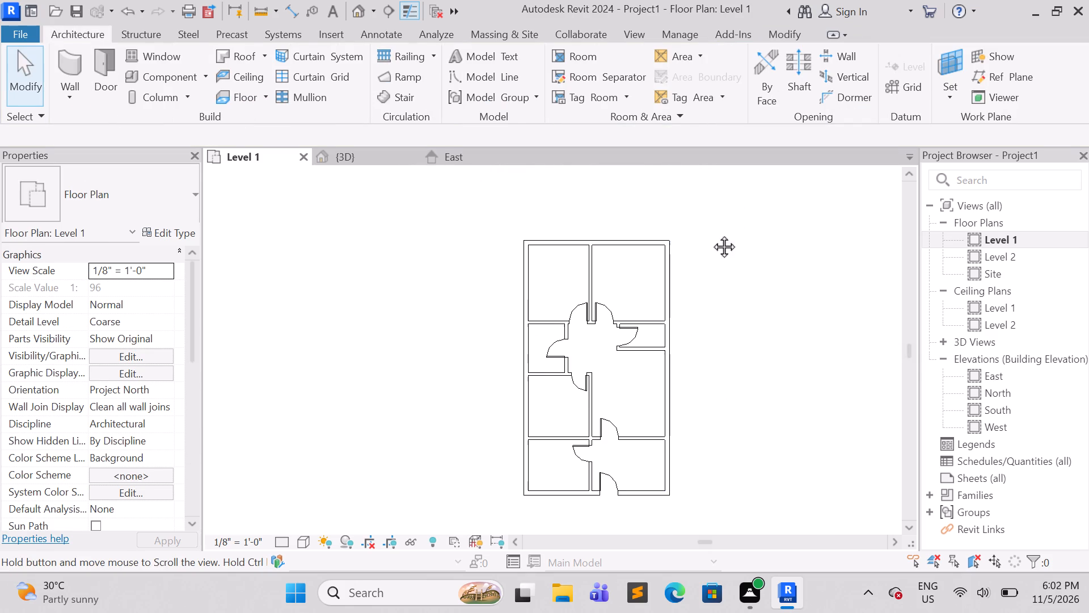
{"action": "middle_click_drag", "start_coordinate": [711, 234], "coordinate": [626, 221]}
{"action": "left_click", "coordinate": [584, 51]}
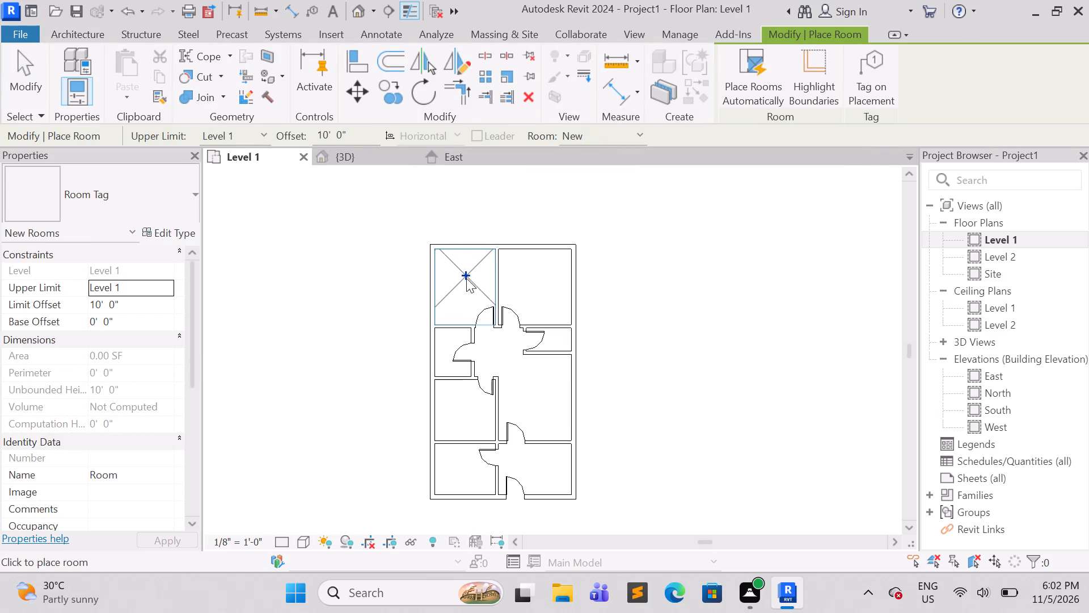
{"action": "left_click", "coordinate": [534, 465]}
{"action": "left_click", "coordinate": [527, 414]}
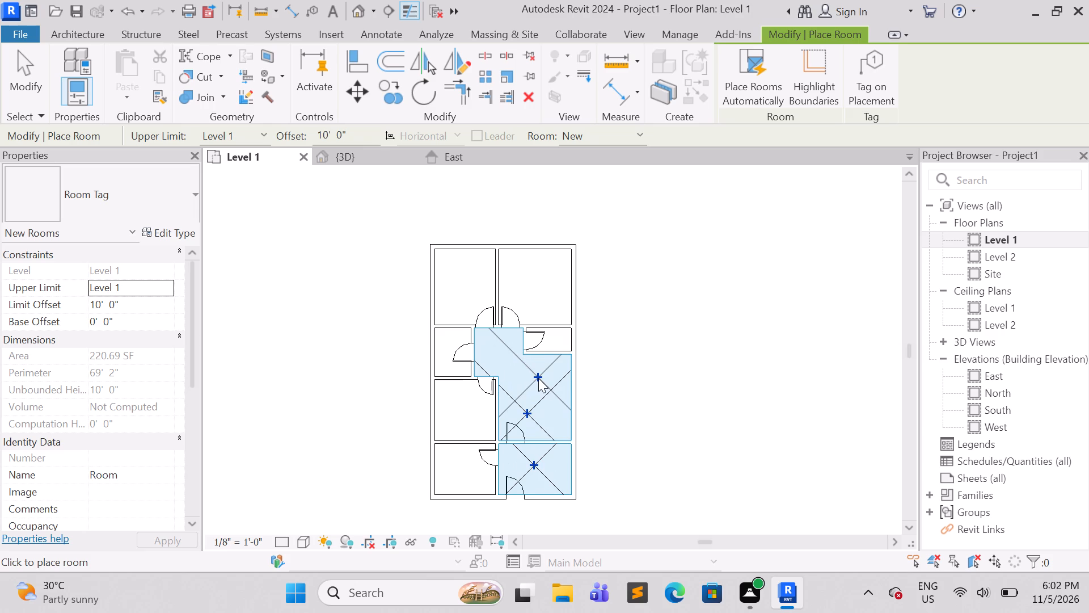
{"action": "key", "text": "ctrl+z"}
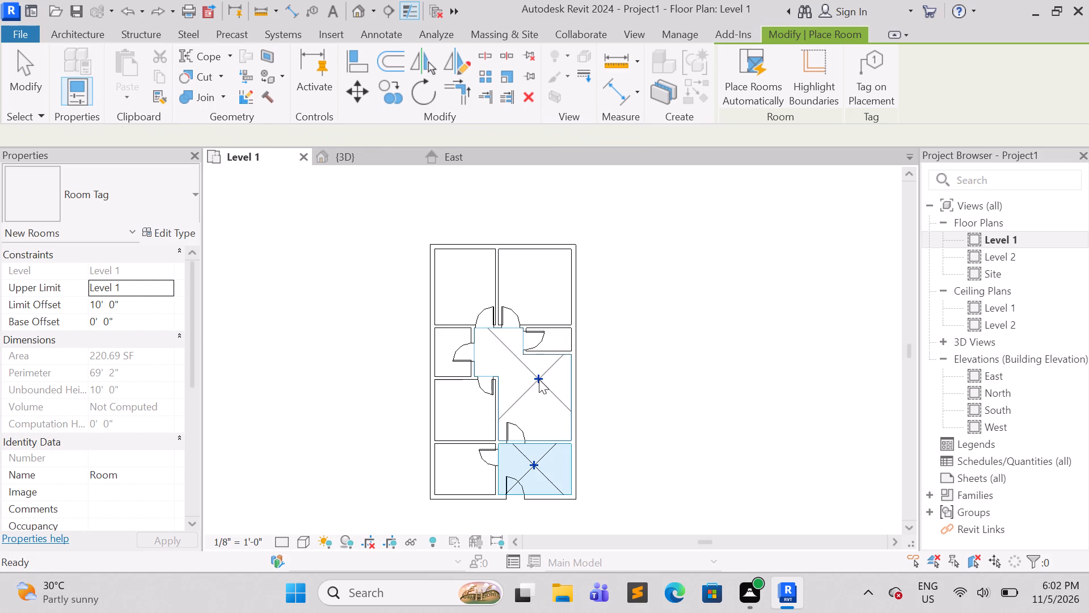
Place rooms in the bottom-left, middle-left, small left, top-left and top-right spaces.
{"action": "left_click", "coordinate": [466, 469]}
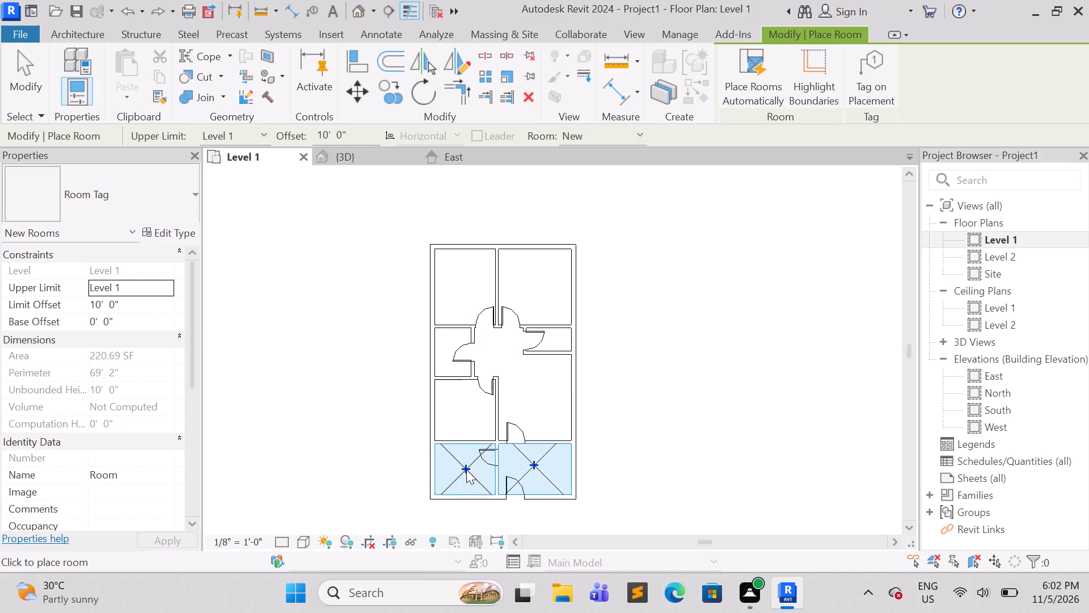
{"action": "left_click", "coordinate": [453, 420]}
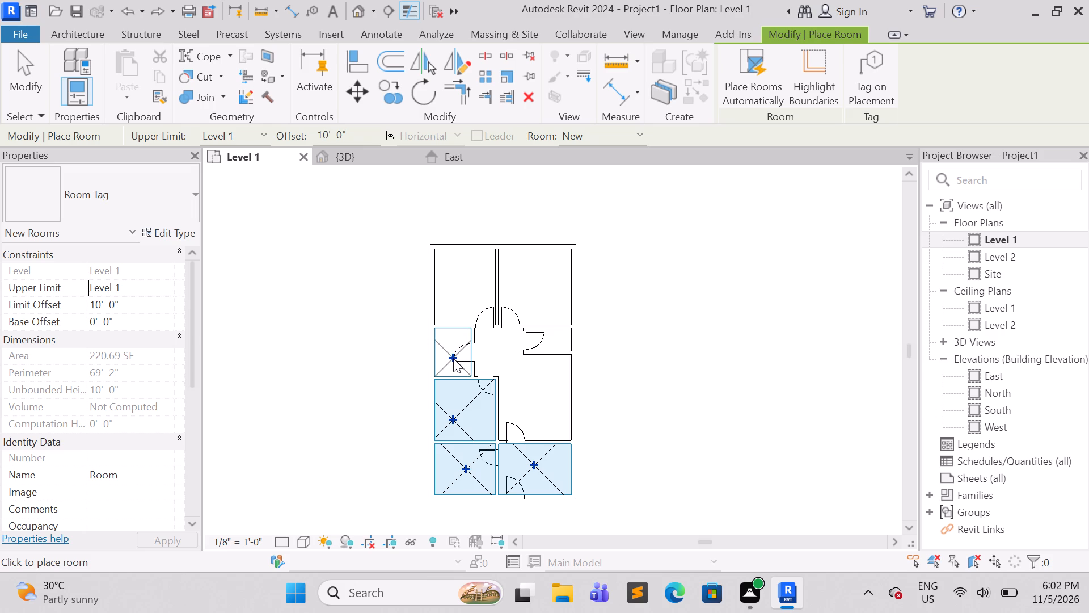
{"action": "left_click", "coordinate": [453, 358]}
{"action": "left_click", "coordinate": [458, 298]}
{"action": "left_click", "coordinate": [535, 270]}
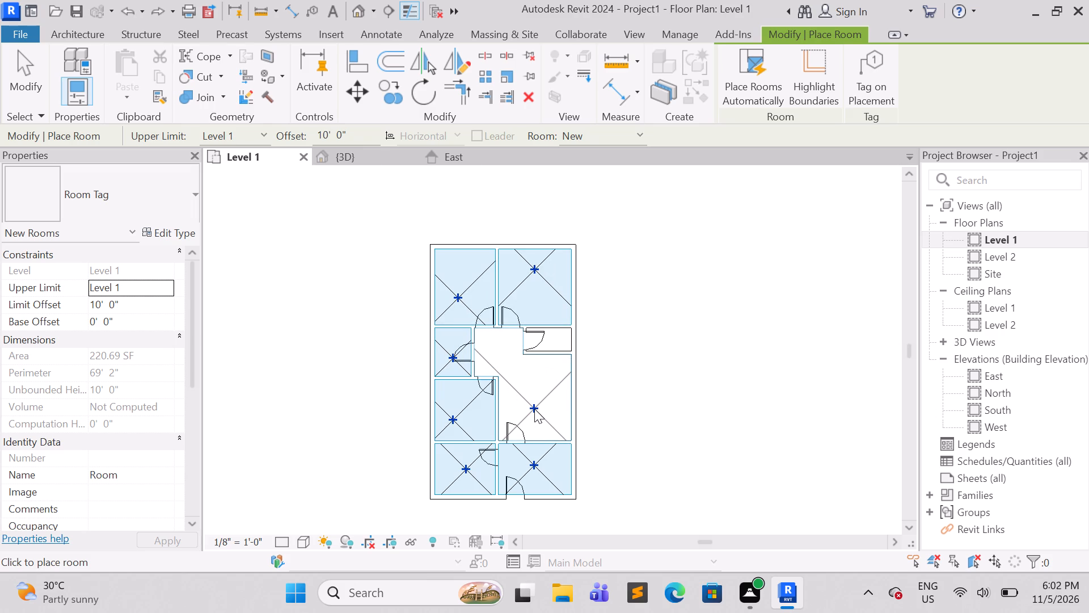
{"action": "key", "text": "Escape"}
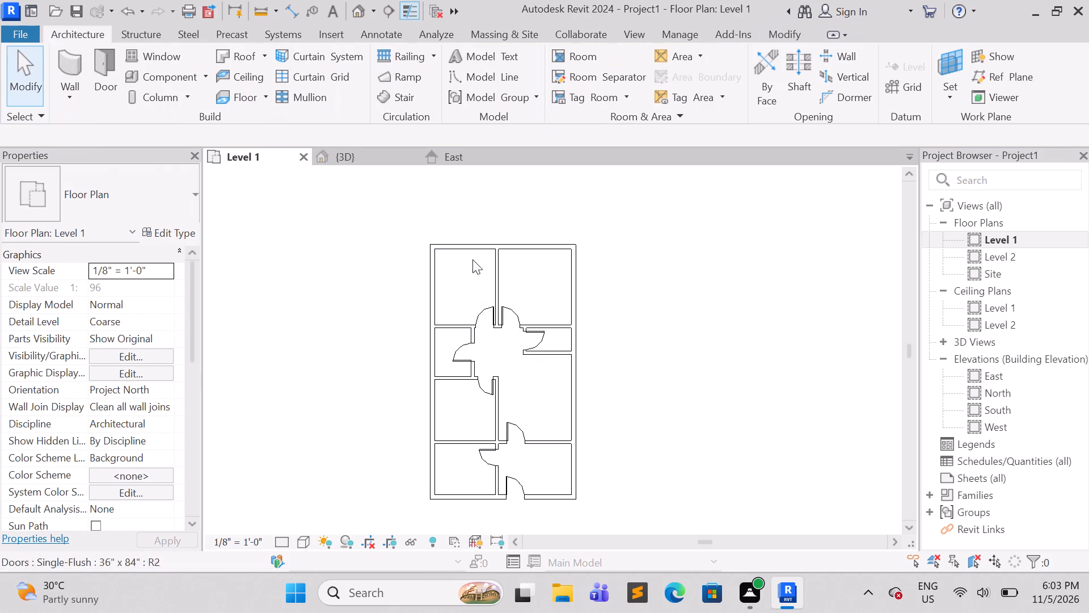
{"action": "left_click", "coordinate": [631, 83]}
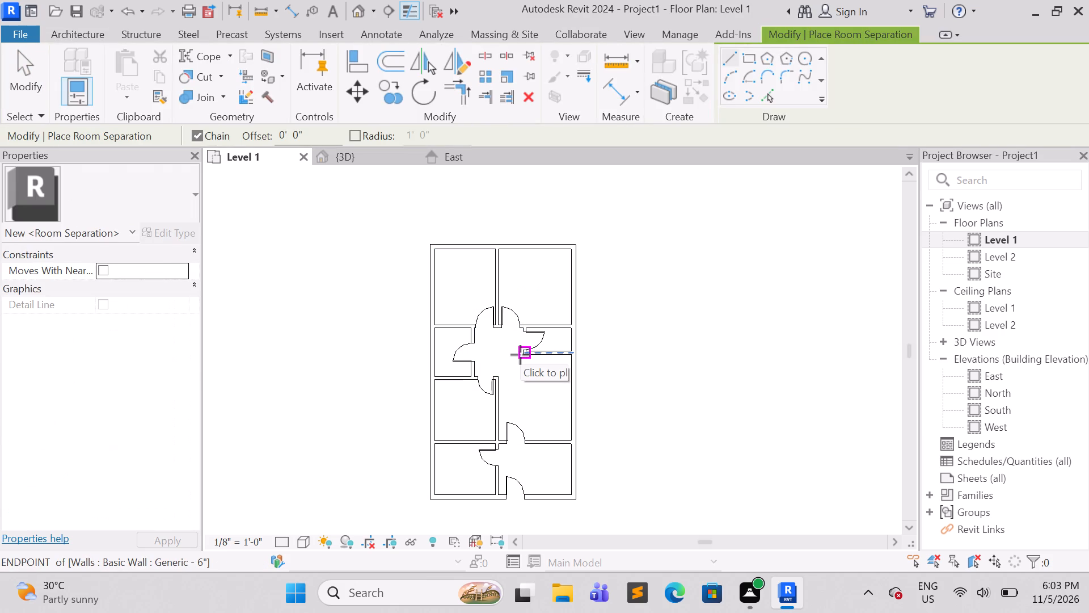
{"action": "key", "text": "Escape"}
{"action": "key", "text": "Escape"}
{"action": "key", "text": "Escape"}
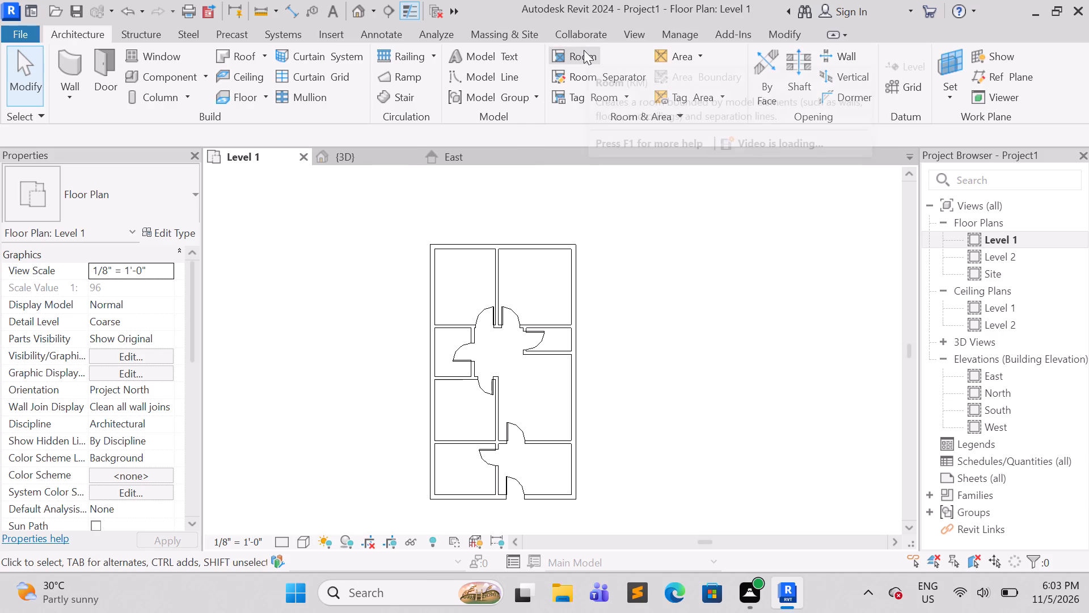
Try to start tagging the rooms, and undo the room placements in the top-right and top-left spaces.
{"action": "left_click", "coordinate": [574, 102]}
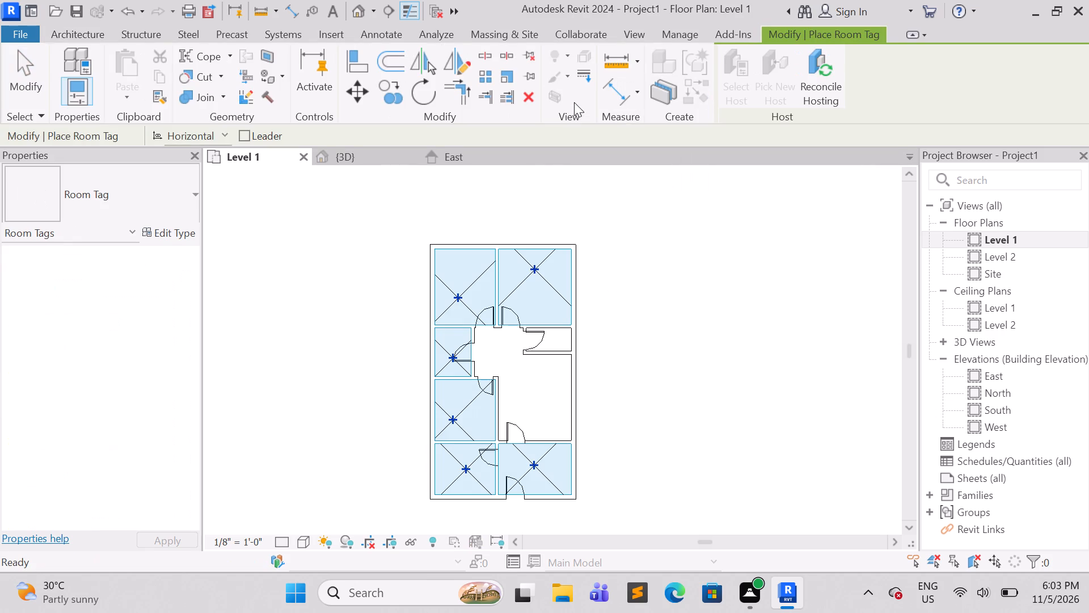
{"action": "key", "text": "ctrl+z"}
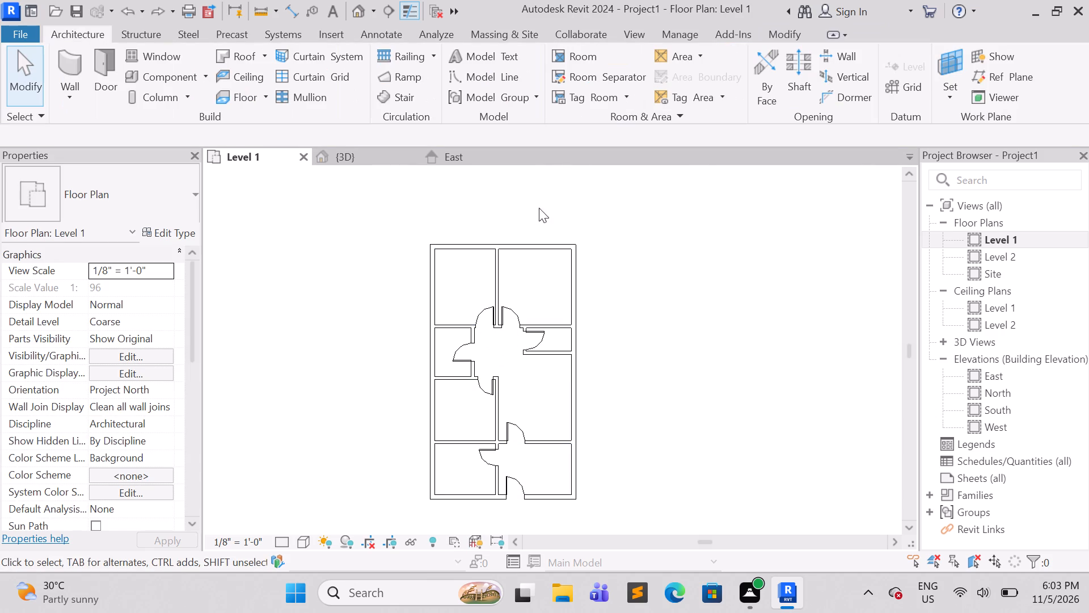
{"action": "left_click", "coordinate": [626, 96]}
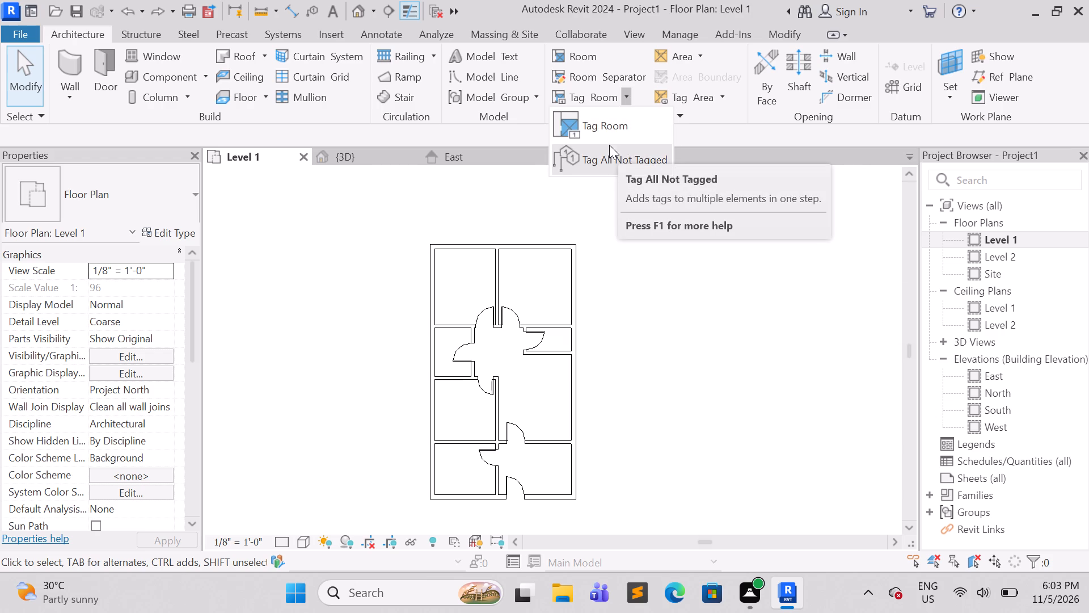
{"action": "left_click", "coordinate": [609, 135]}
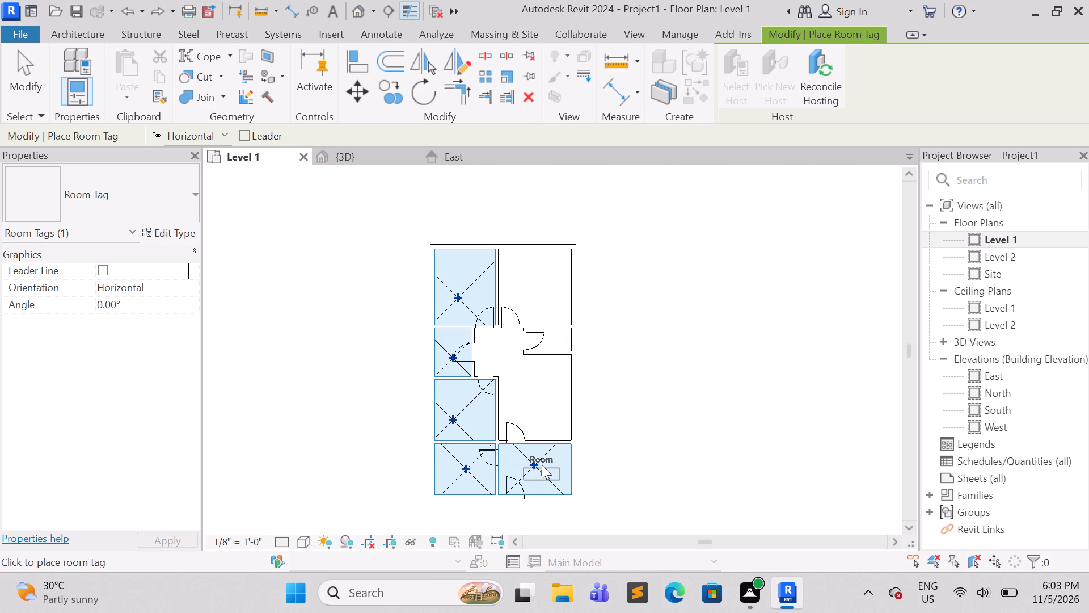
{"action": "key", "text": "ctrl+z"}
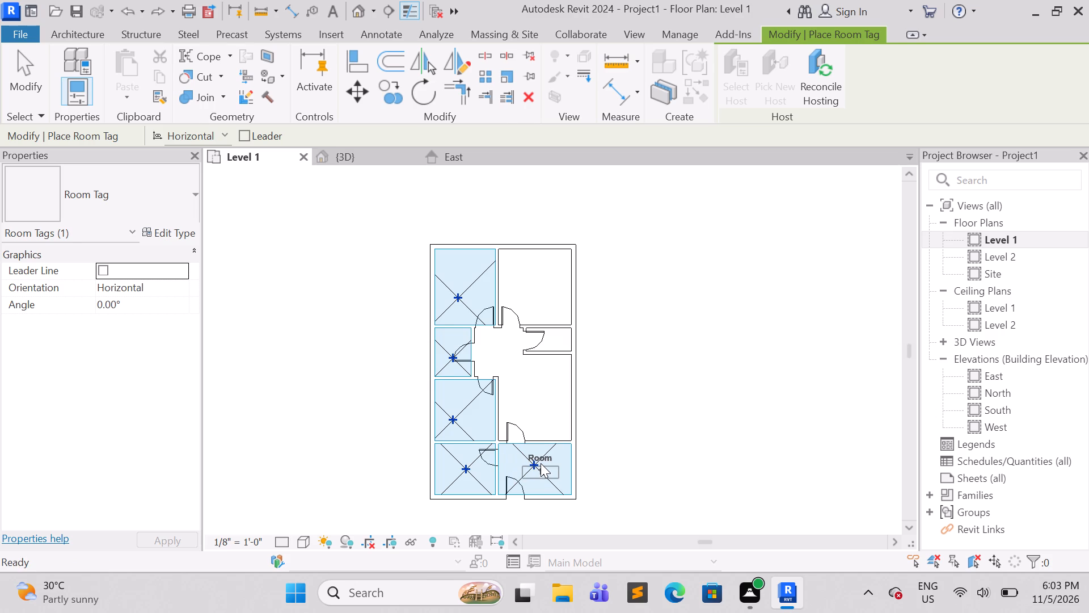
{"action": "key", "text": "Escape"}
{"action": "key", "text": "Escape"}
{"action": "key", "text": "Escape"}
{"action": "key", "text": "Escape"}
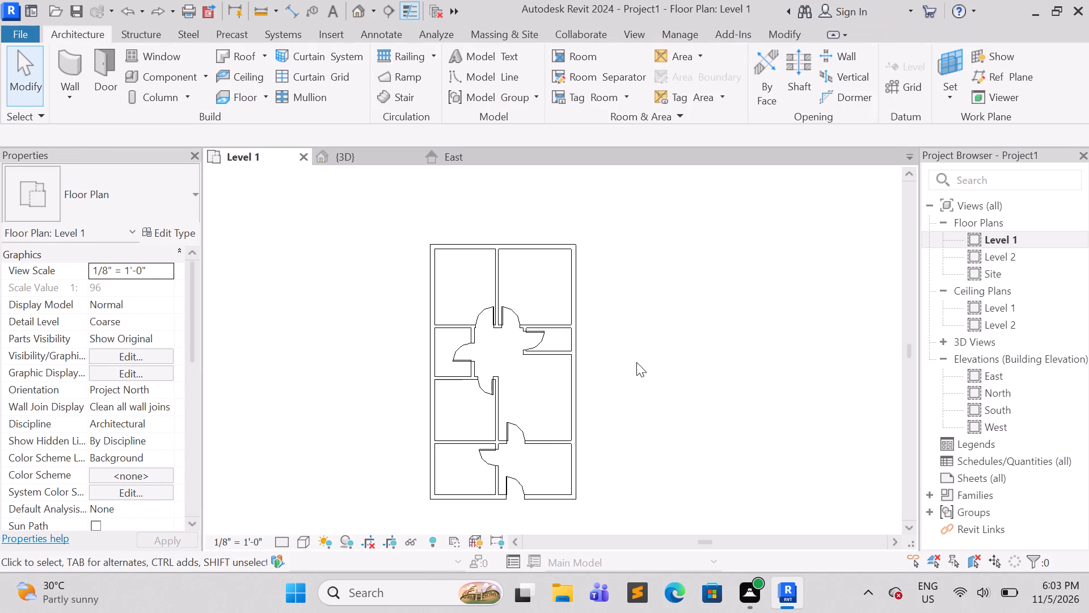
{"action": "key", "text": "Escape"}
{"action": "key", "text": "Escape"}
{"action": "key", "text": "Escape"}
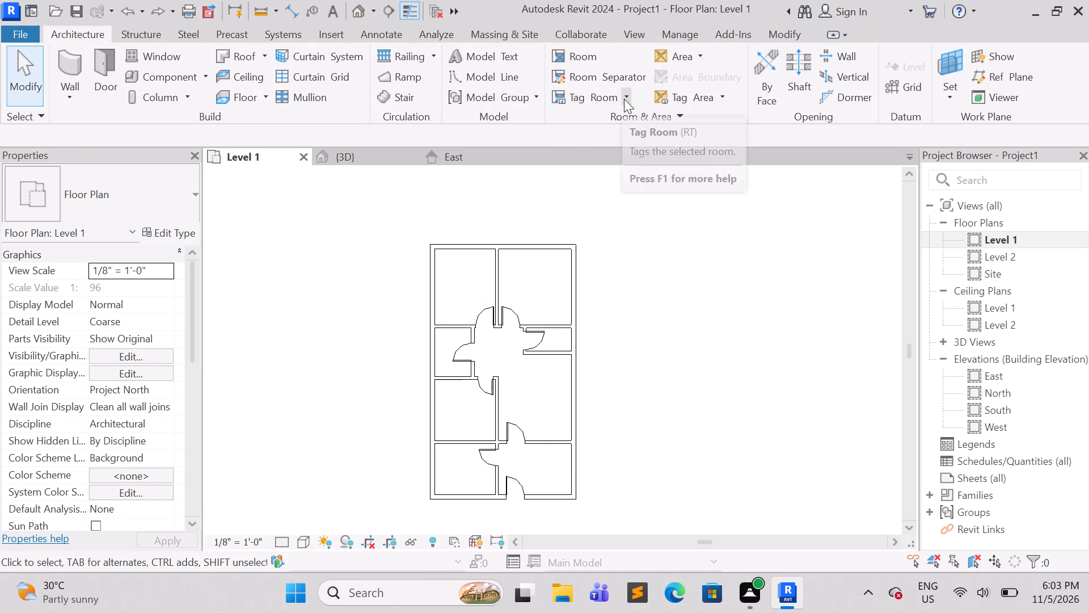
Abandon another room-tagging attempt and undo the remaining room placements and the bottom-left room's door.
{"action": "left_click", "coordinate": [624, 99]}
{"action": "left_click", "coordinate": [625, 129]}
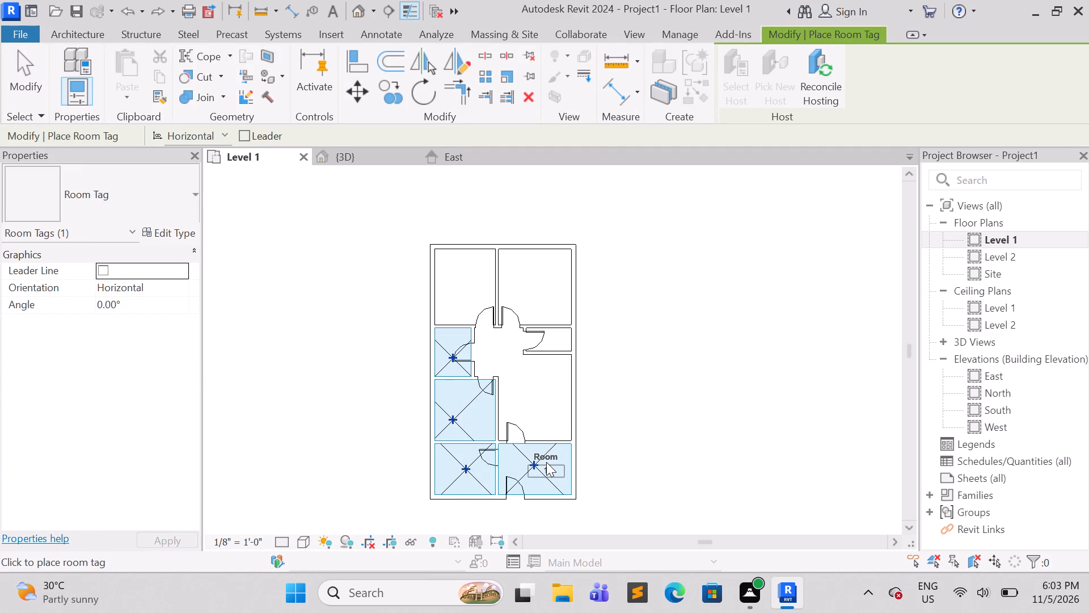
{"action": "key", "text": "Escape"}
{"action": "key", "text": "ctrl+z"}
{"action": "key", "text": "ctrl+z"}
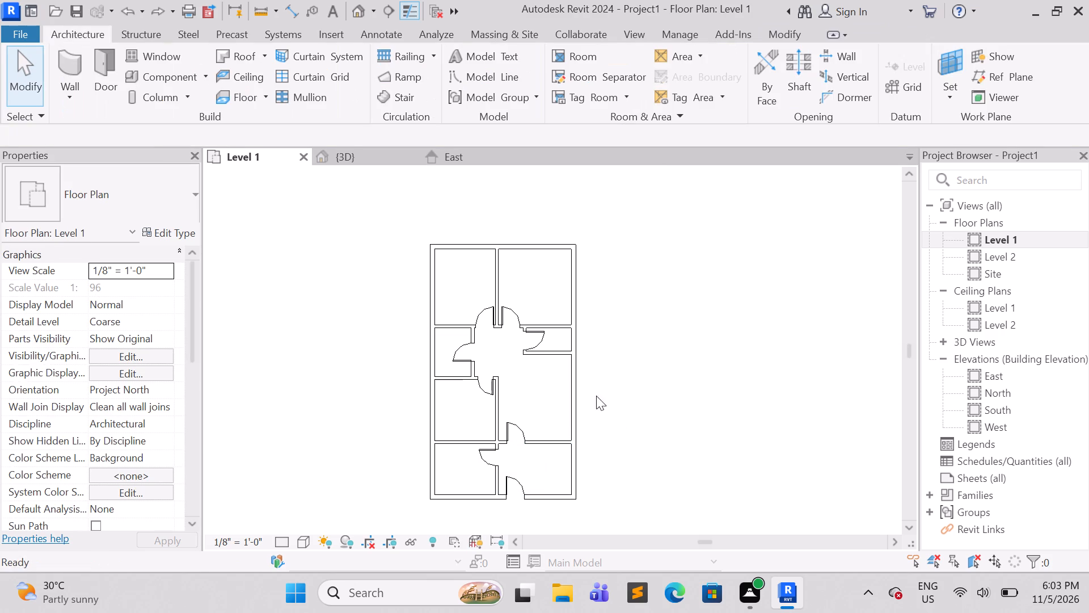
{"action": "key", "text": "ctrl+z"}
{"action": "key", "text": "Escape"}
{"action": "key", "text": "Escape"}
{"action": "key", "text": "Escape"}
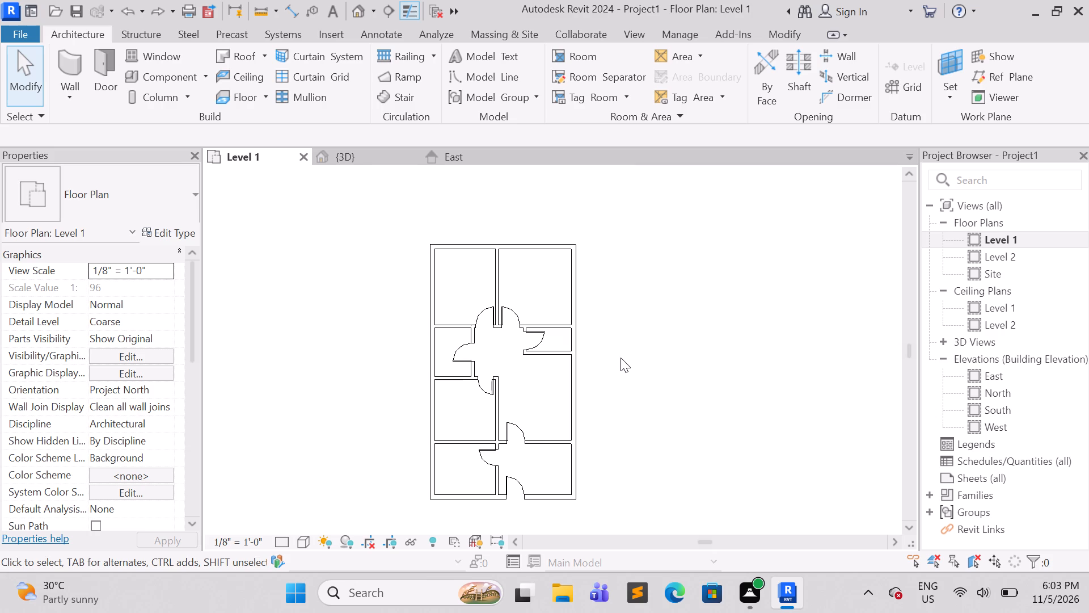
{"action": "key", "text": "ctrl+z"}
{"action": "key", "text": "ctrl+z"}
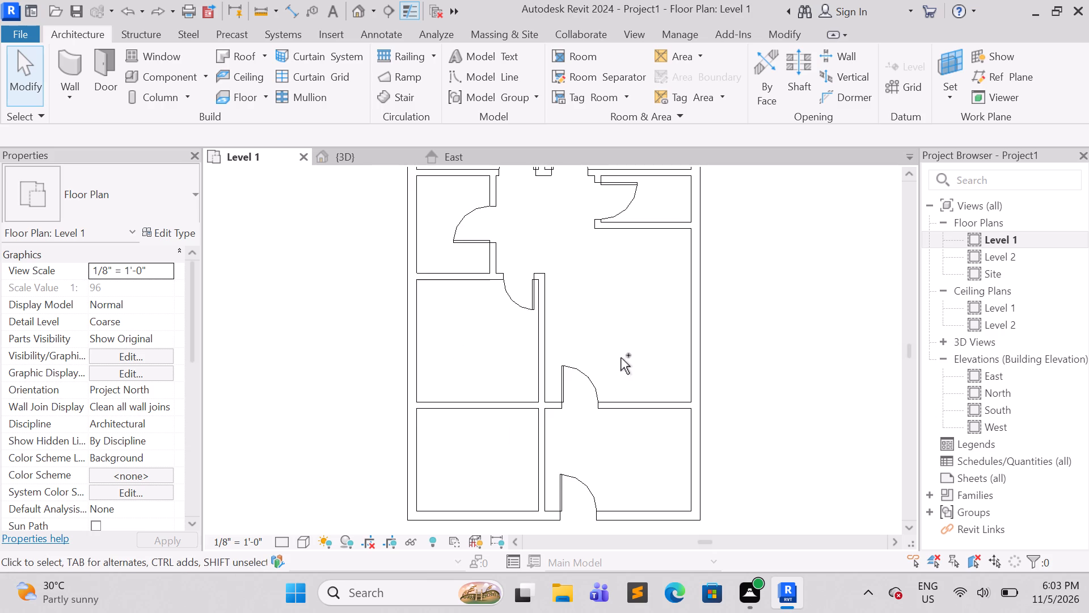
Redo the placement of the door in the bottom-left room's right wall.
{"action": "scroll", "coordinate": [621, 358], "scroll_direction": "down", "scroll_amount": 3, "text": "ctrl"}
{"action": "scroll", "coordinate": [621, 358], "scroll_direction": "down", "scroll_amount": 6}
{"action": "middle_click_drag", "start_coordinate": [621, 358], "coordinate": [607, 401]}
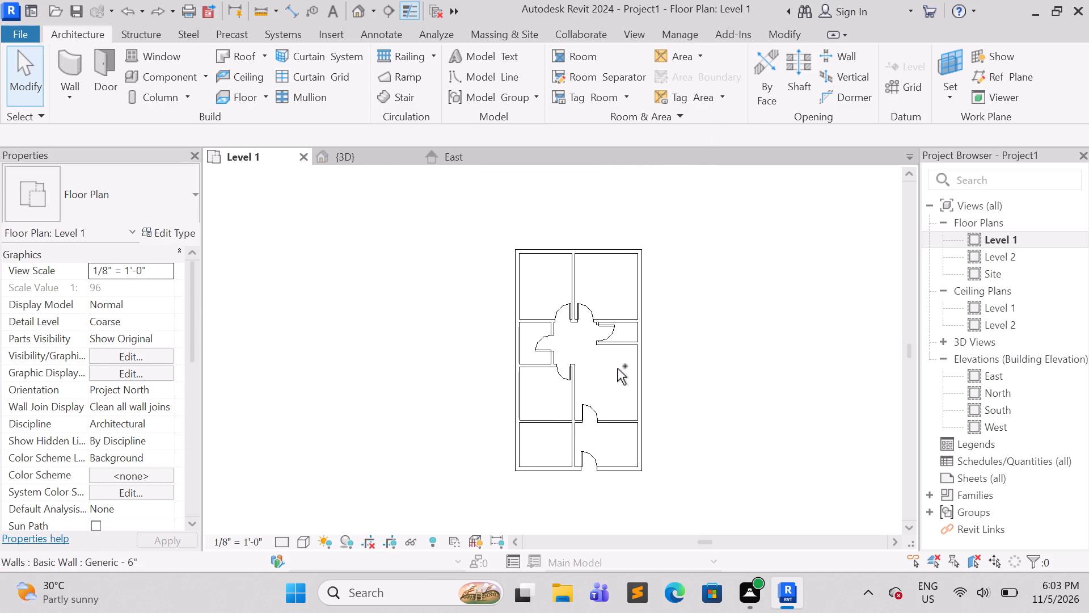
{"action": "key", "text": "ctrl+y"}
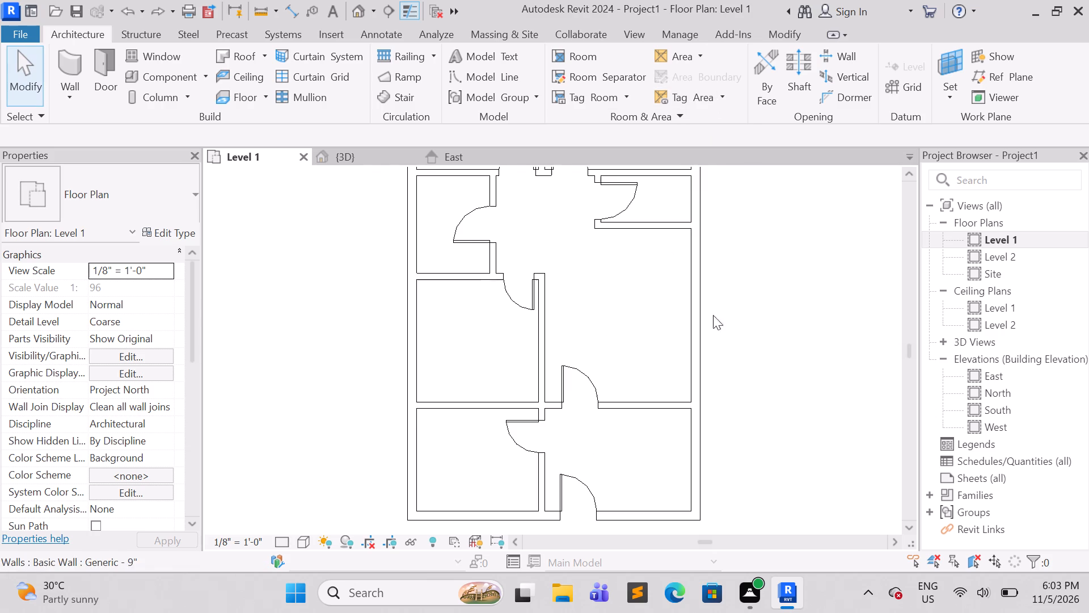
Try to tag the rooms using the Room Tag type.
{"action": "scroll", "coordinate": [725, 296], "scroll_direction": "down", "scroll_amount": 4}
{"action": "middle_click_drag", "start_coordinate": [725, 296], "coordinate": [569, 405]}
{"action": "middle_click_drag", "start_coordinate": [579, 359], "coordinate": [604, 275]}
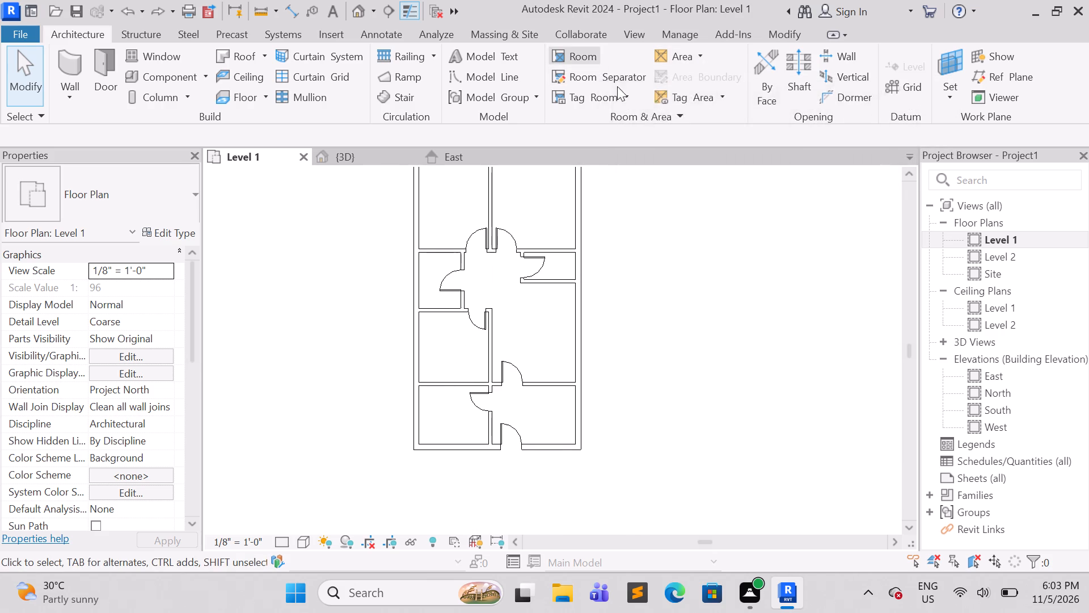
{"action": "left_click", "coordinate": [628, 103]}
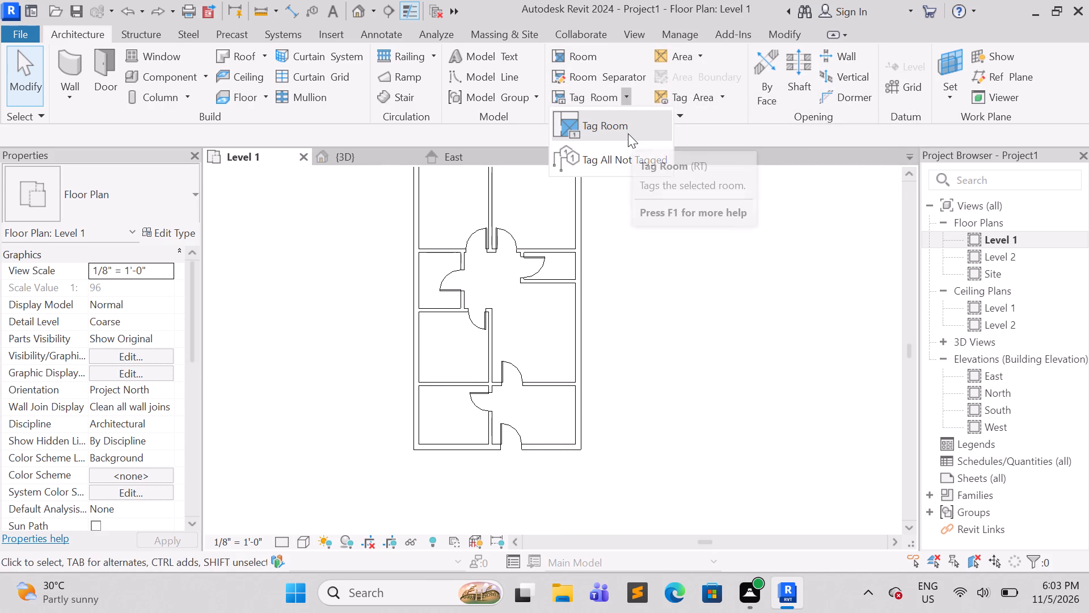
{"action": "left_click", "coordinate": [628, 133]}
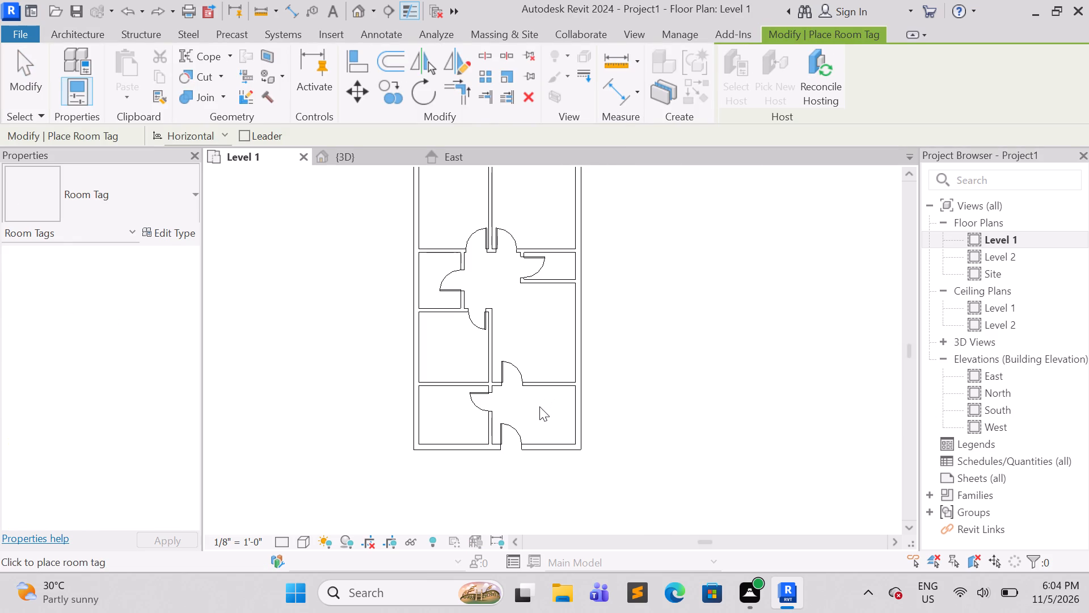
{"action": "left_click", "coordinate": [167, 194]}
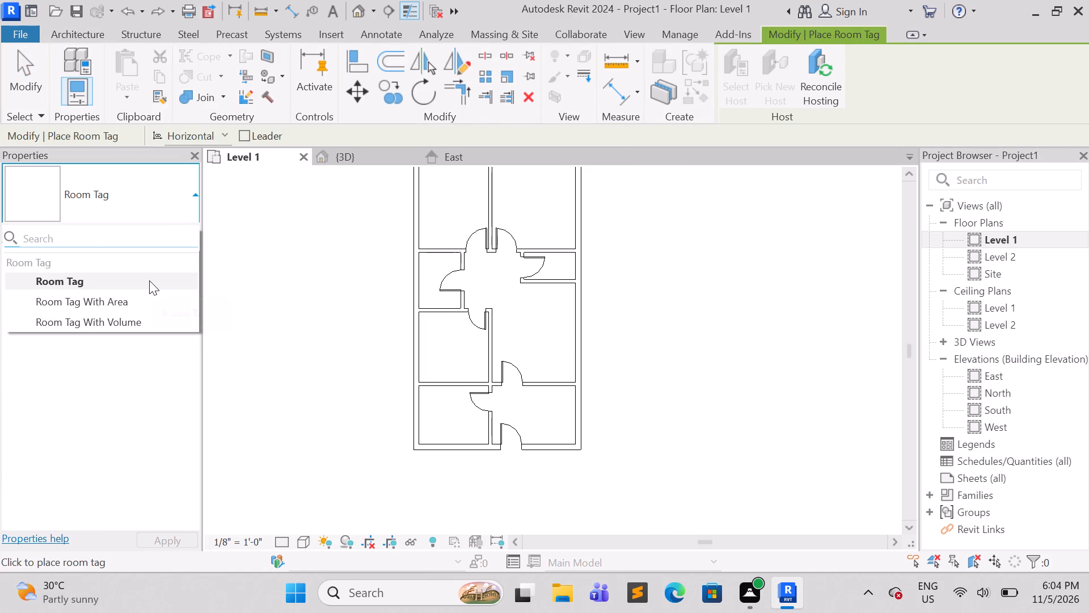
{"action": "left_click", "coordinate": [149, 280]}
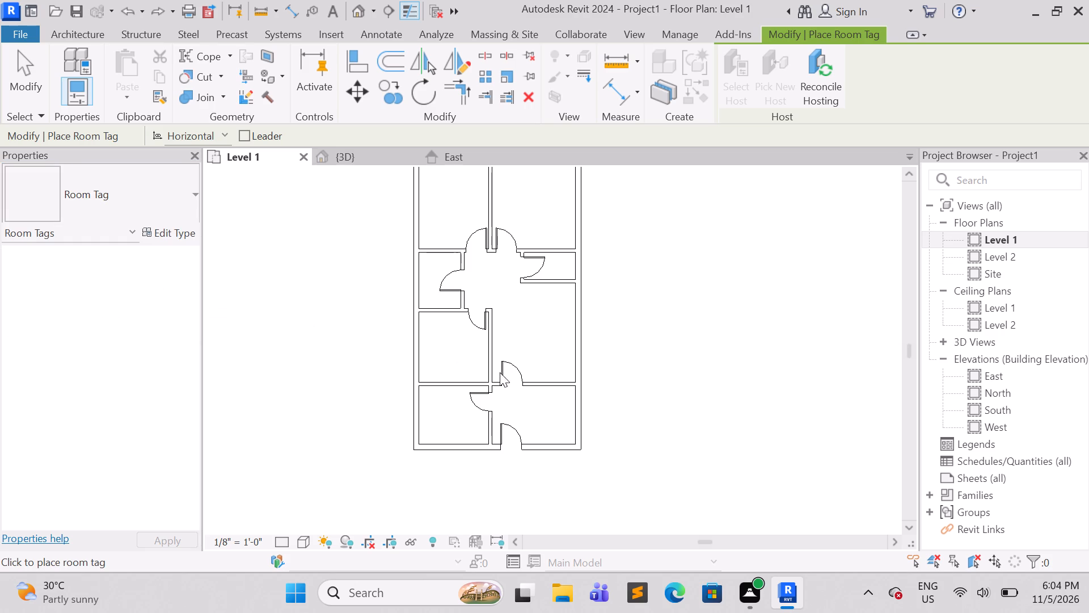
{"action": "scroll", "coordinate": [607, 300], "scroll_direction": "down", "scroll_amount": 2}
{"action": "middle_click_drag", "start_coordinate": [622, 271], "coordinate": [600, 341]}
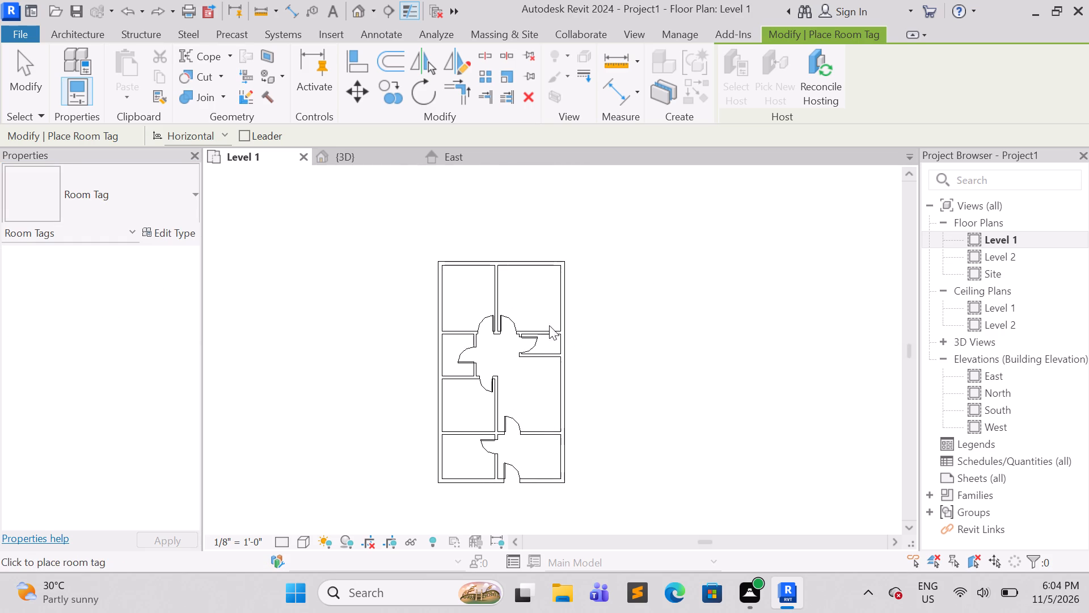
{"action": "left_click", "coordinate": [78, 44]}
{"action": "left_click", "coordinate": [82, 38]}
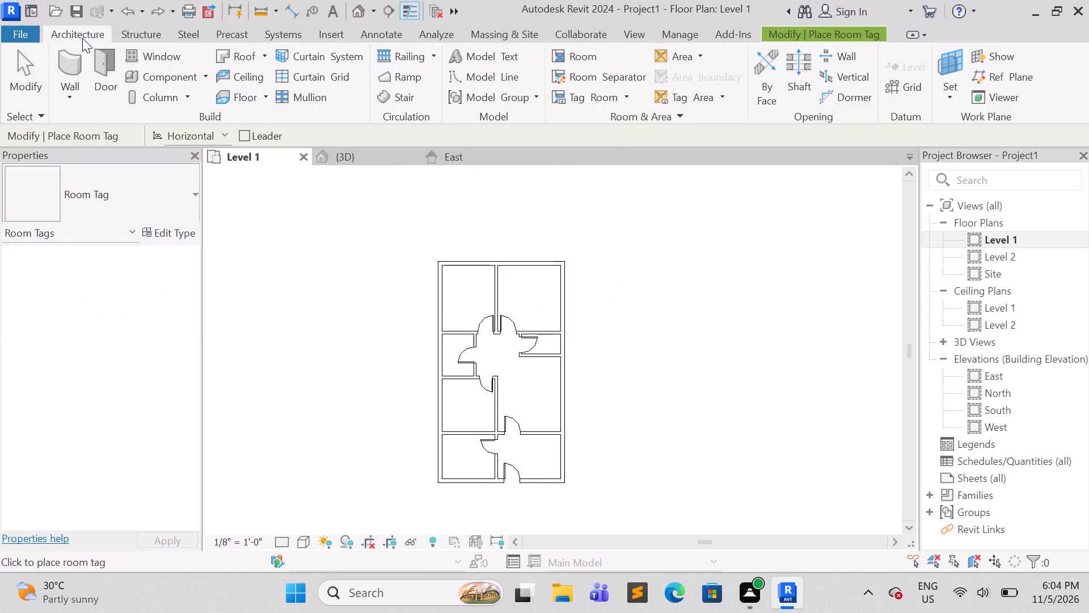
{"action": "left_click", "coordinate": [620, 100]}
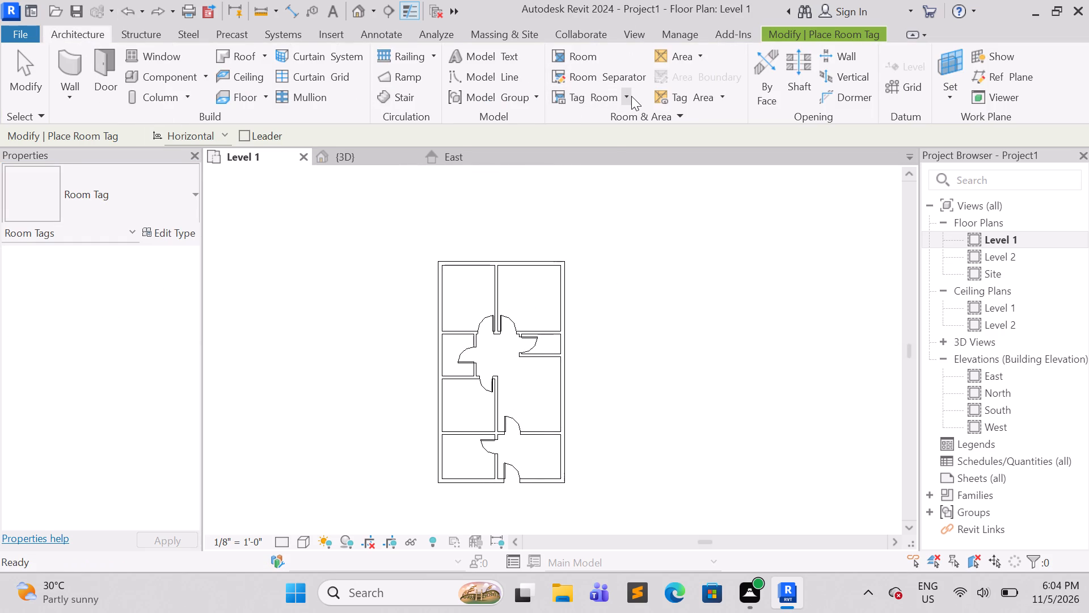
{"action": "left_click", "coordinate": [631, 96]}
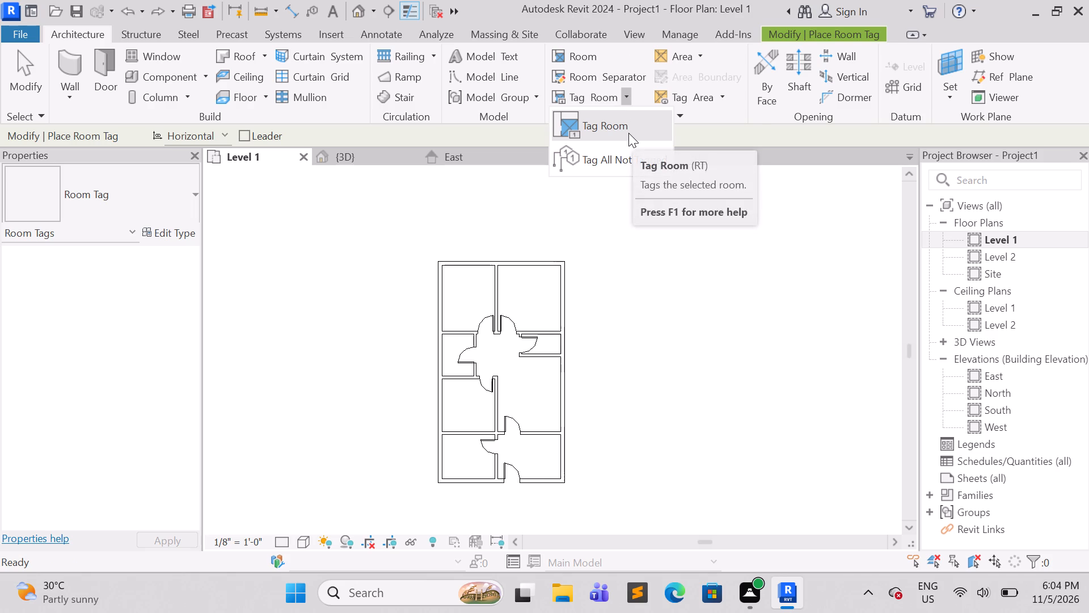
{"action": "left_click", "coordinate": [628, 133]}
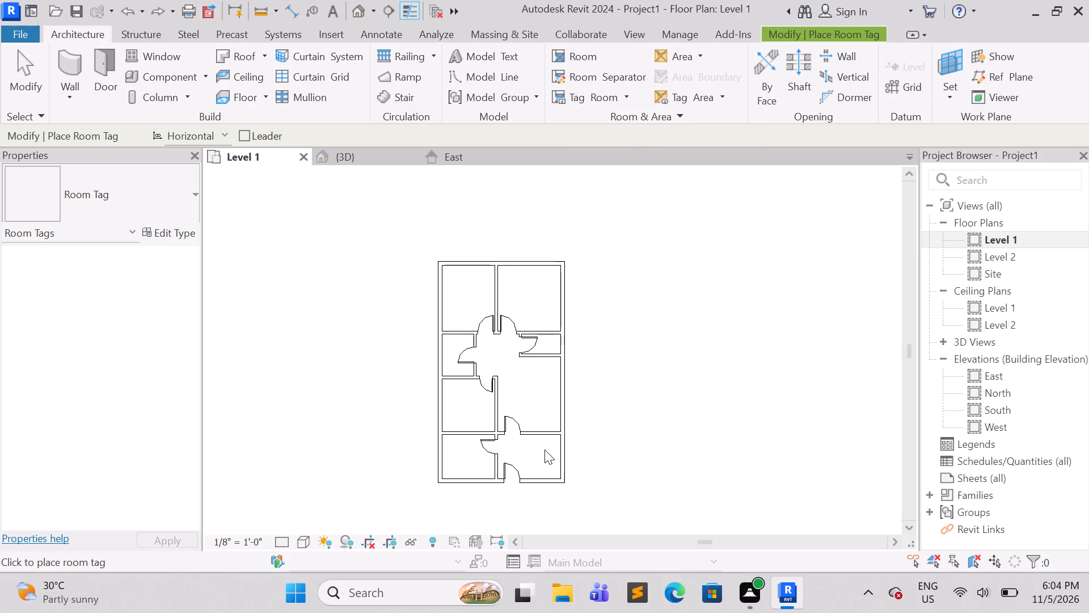
Undo the placement of the door in the bottom-left room's right wall.
{"action": "key", "text": "ctrl+z"}
{"action": "key", "text": "ctrl+z"}
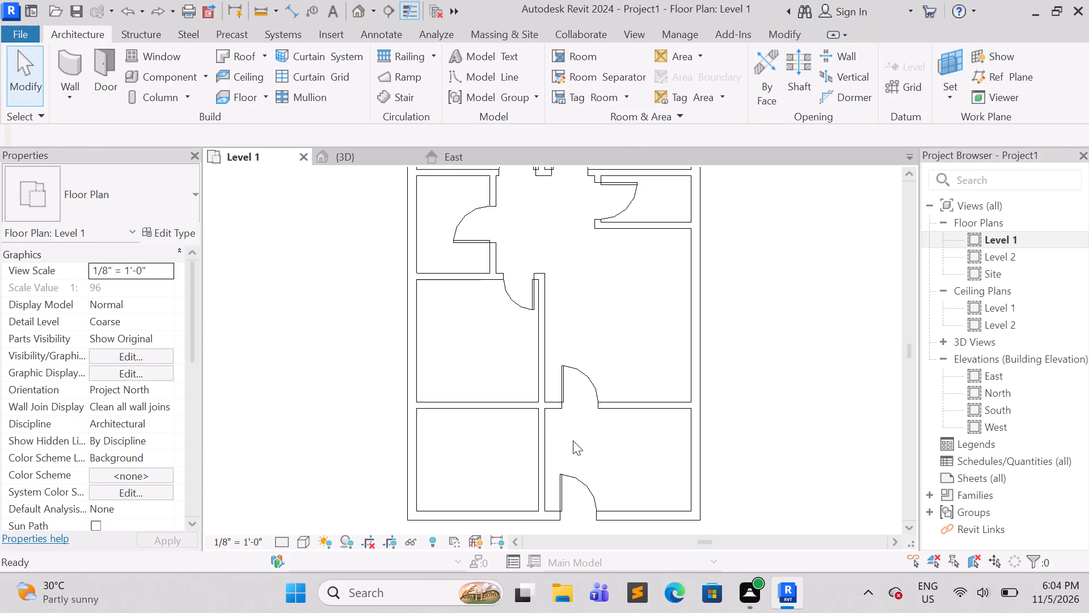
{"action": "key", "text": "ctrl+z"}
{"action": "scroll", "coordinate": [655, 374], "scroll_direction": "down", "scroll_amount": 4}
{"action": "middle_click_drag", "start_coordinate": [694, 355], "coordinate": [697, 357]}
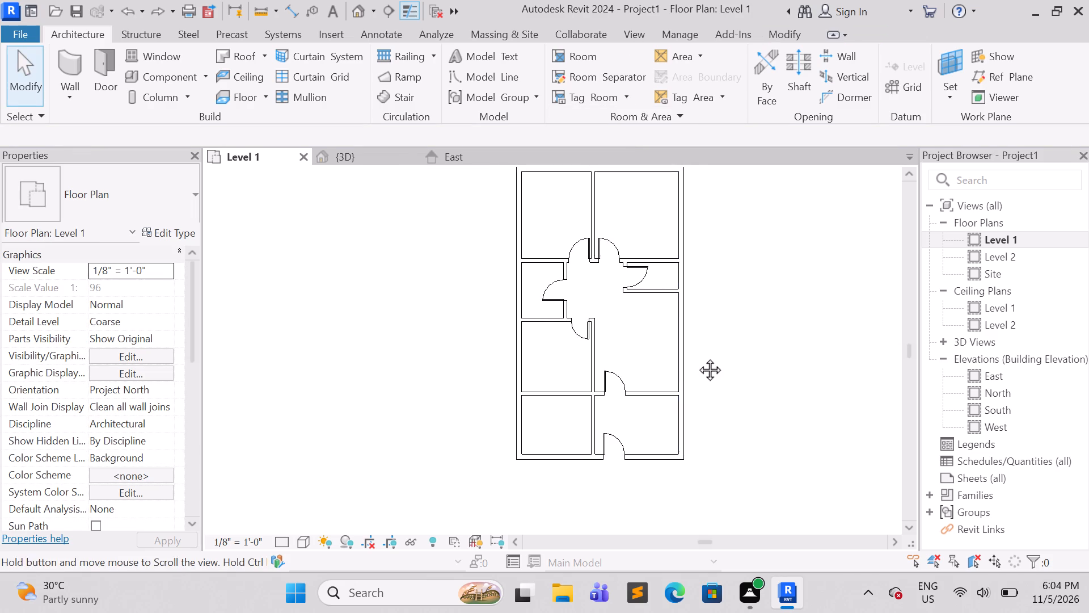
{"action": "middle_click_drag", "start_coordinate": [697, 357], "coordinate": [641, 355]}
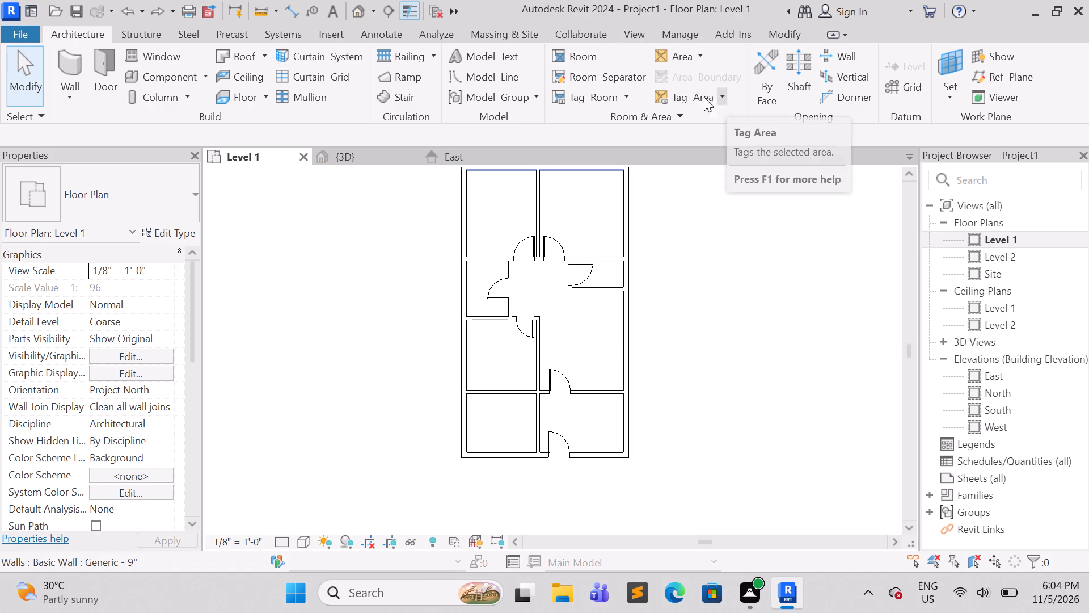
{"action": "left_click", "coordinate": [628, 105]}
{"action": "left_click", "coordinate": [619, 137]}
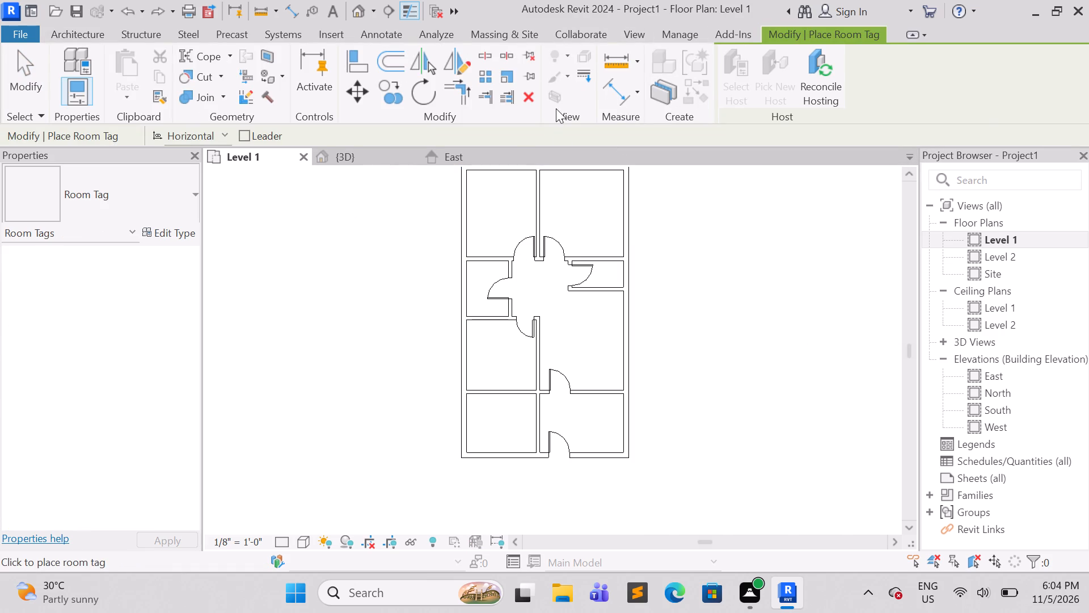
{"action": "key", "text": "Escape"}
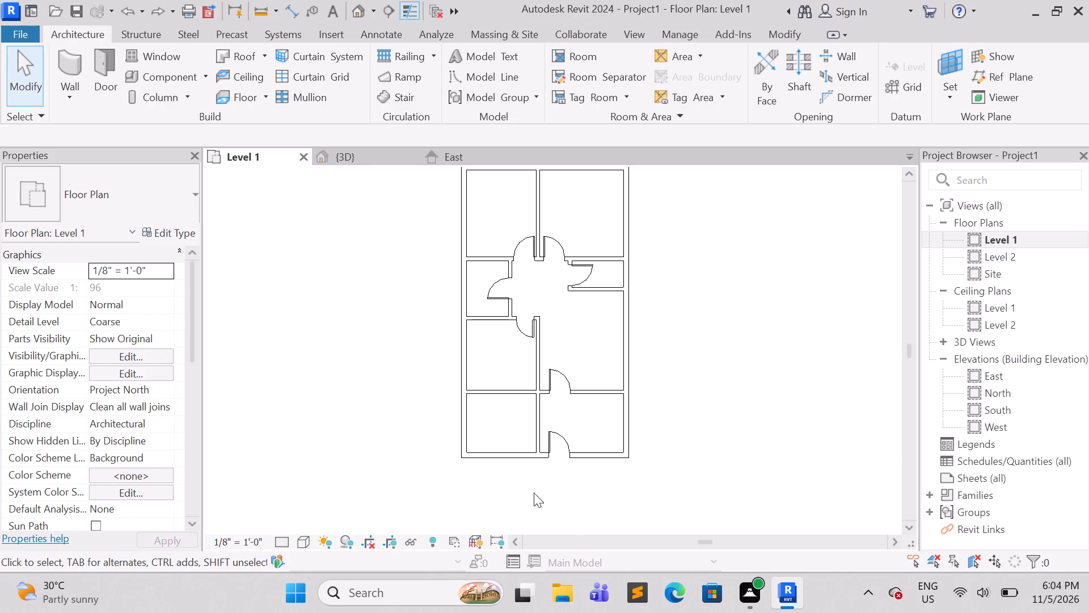
Place a room in the enclosed space at the plan's top-right corner.
{"action": "left_click", "coordinate": [592, 51]}
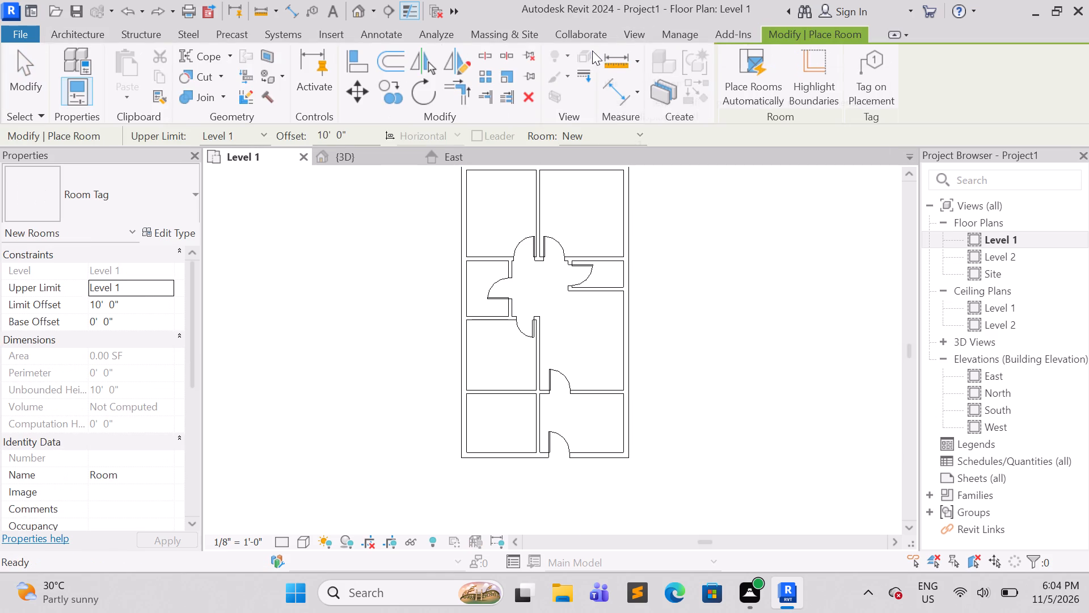
{"action": "left_click", "coordinate": [575, 215]}
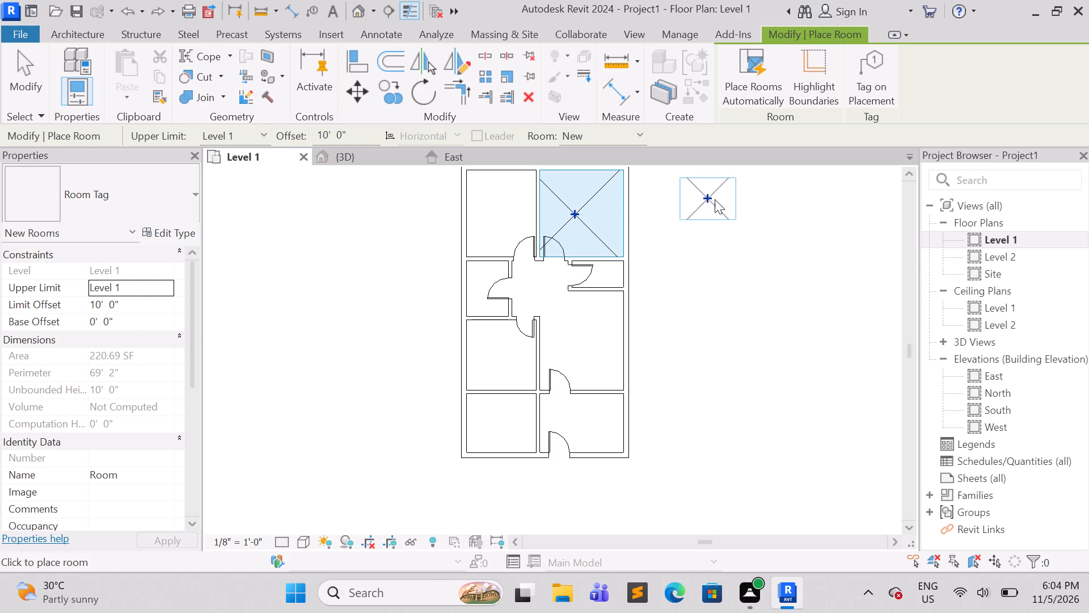
{"action": "key", "text": "Escape"}
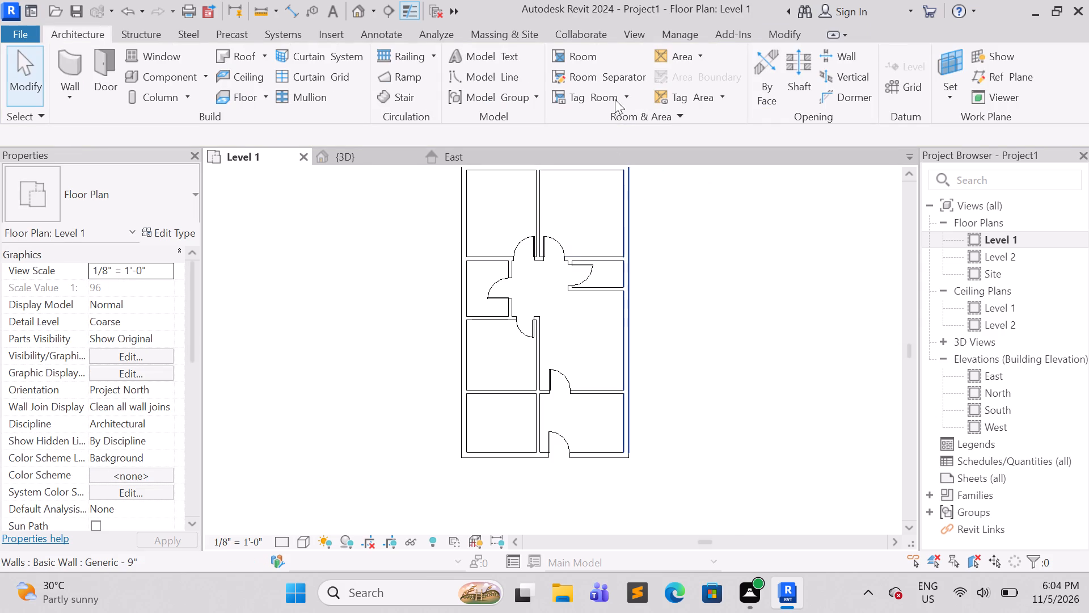
Tag the plan's top-right room using the Room Tag type.
{"action": "left_click", "coordinate": [624, 94]}
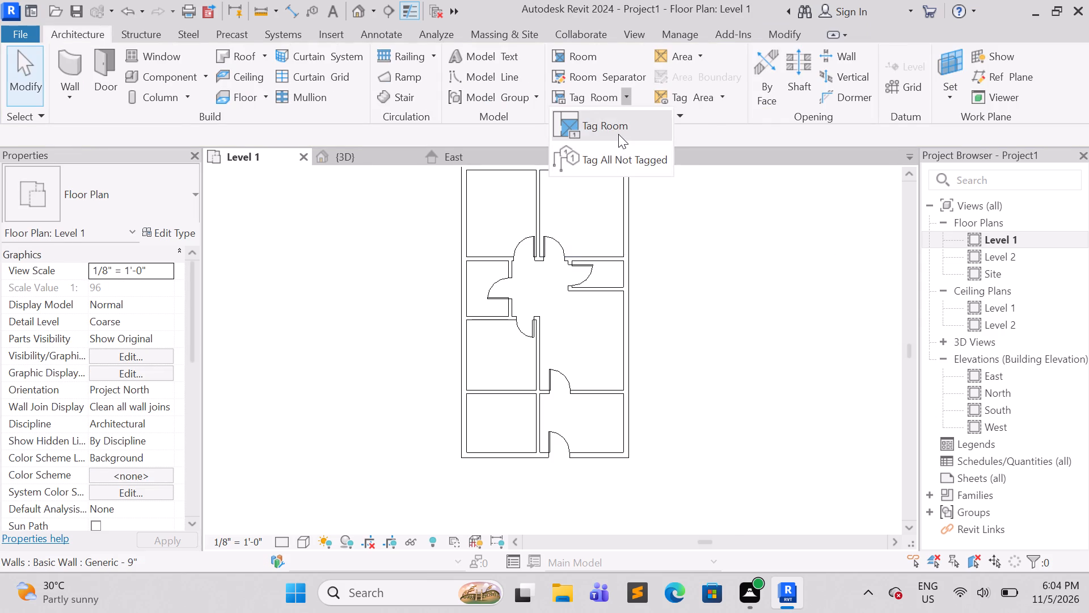
{"action": "left_click", "coordinate": [618, 133]}
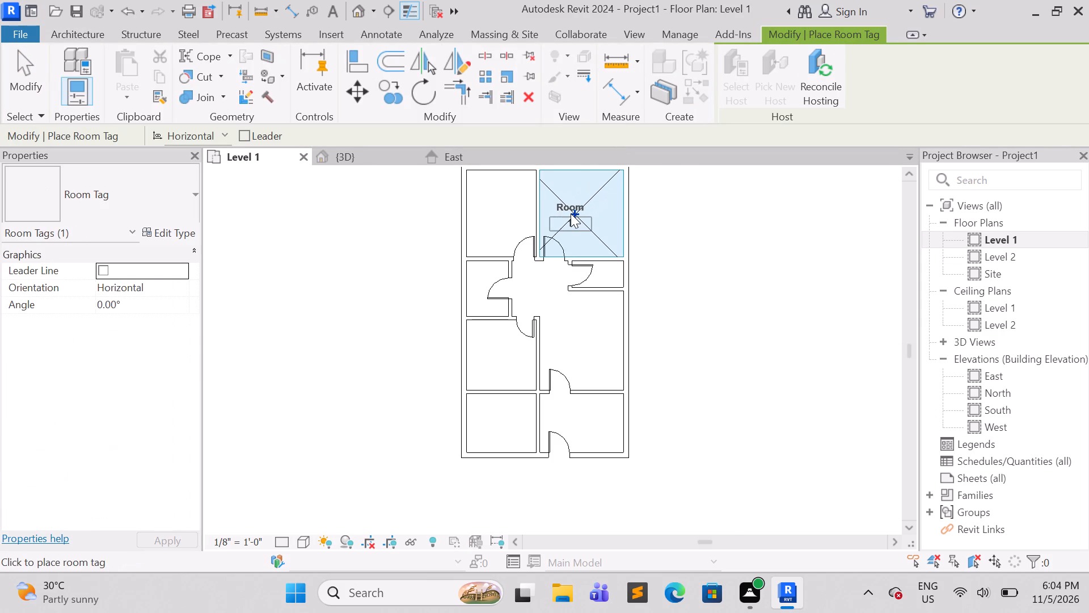
{"action": "left_click", "coordinate": [503, 205]}
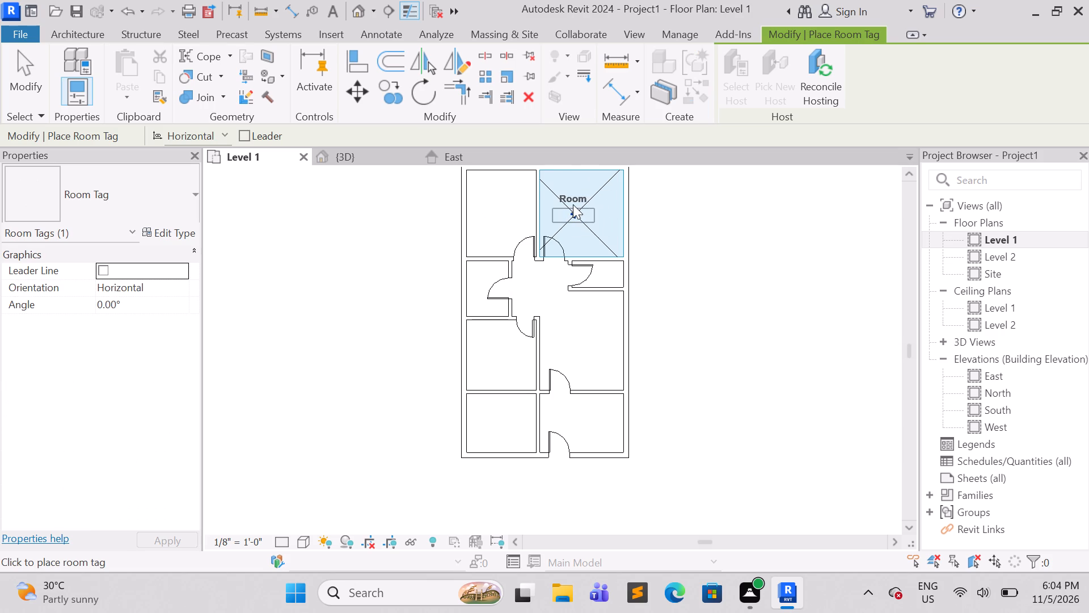
{"action": "left_click", "coordinate": [573, 204]}
{"action": "key", "text": "Escape"}
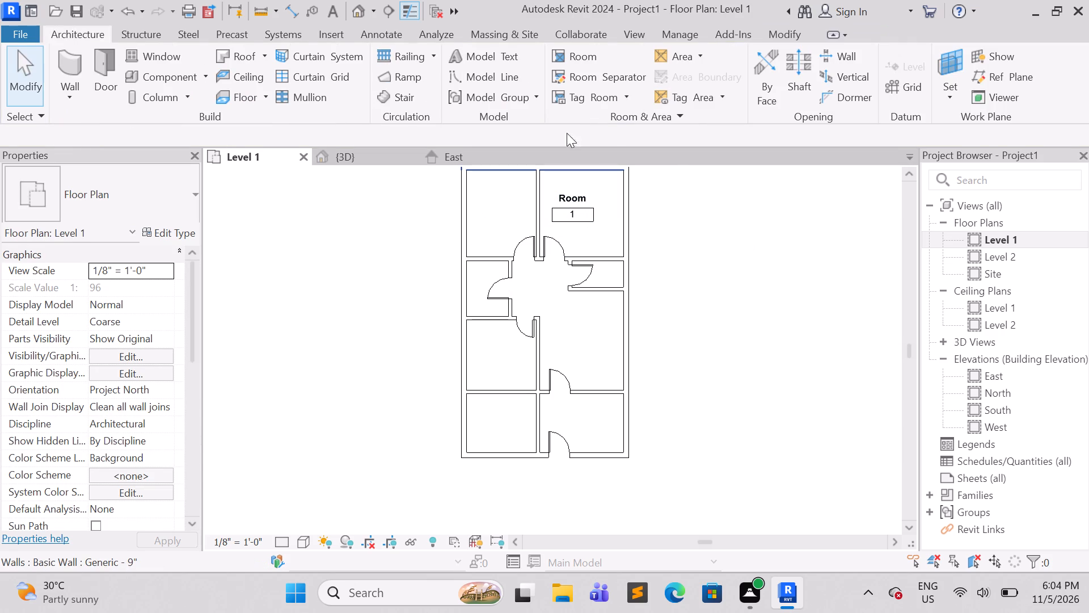
Place rooms in the four enclosed spaces along the plan's left side and in the bottom-right space.
{"action": "left_click", "coordinate": [597, 62]}
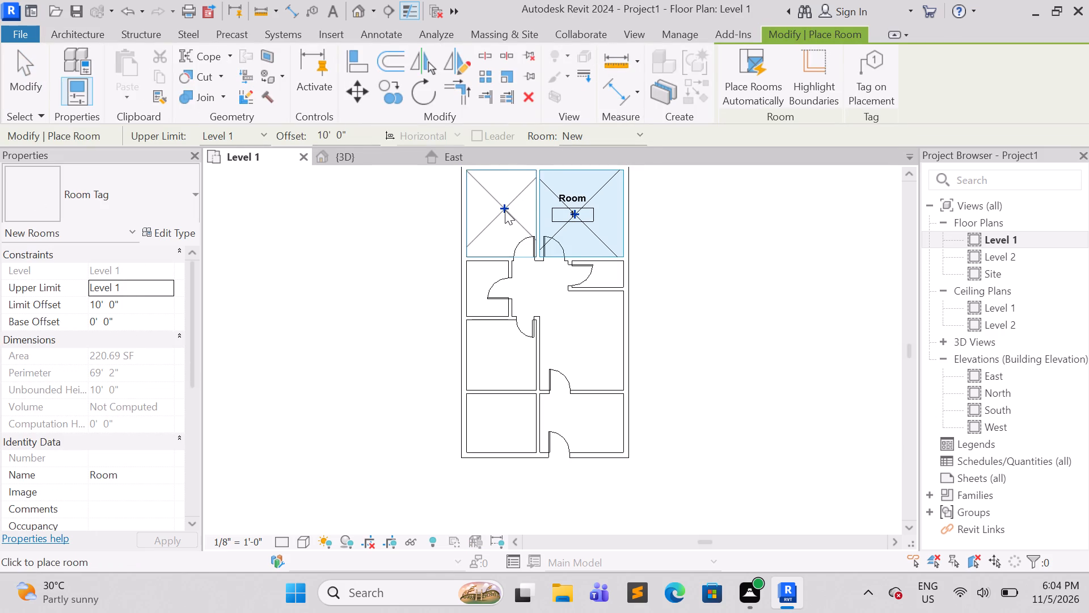
{"action": "left_click", "coordinate": [504, 213]}
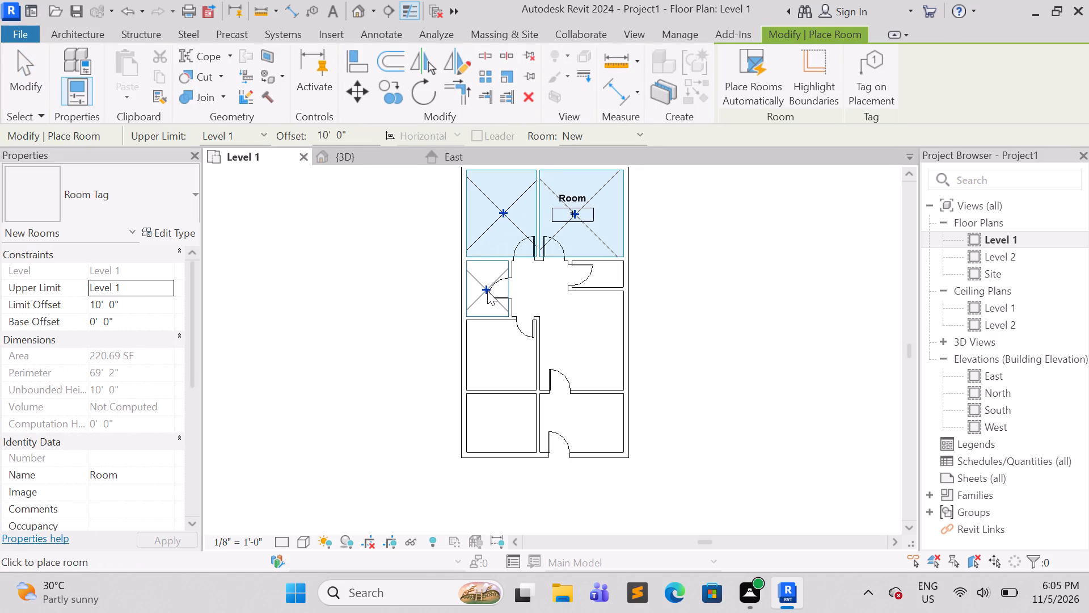
{"action": "left_click", "coordinate": [487, 291]}
{"action": "left_click", "coordinate": [489, 349]}
{"action": "left_click", "coordinate": [516, 430]}
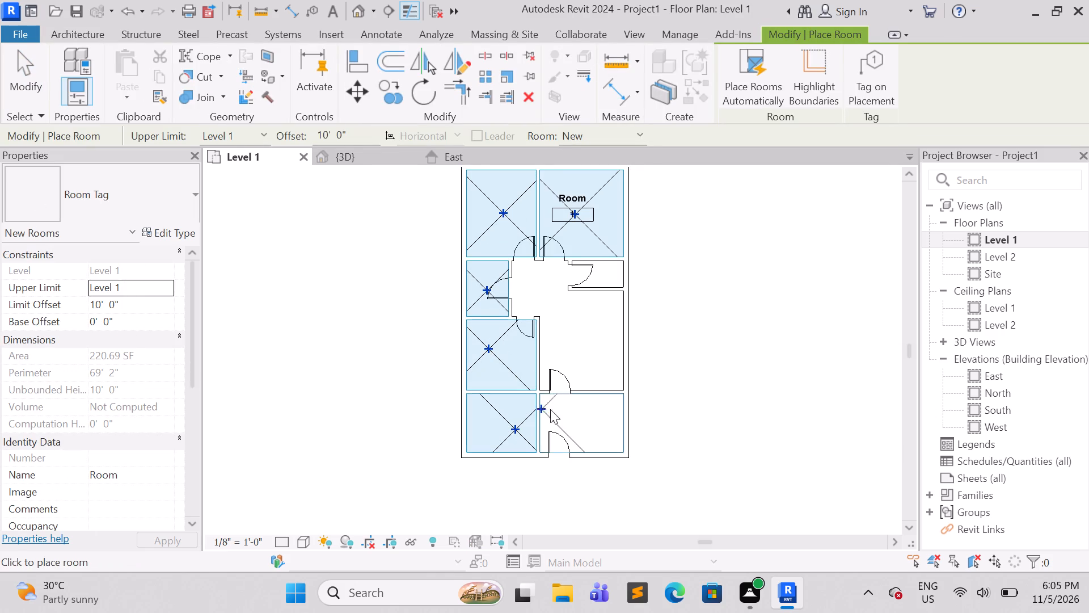
{"action": "left_click", "coordinate": [588, 410]}
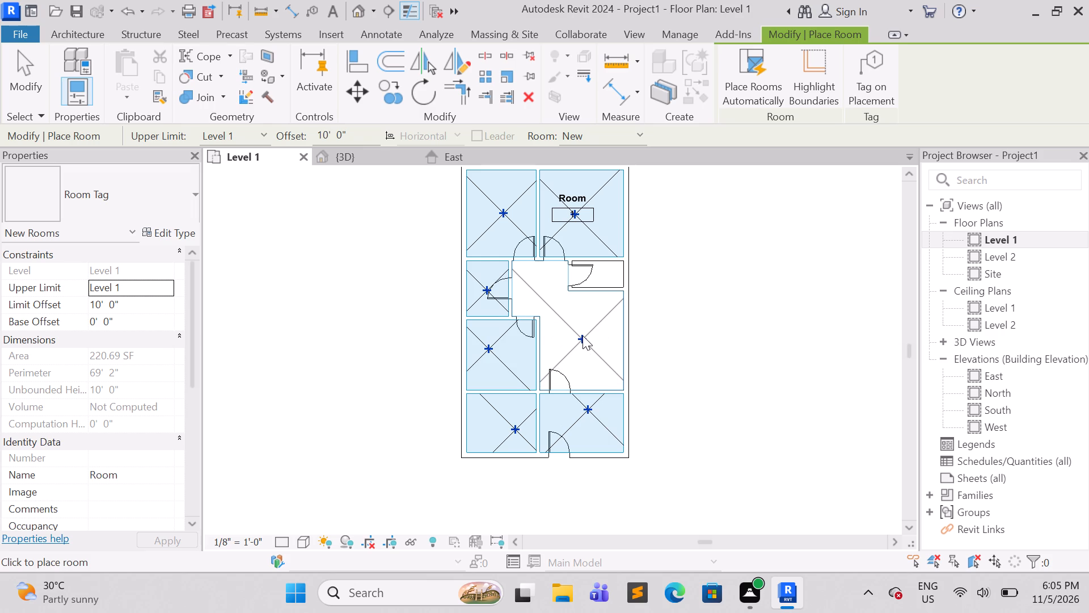
{"action": "key", "text": "Escape"}
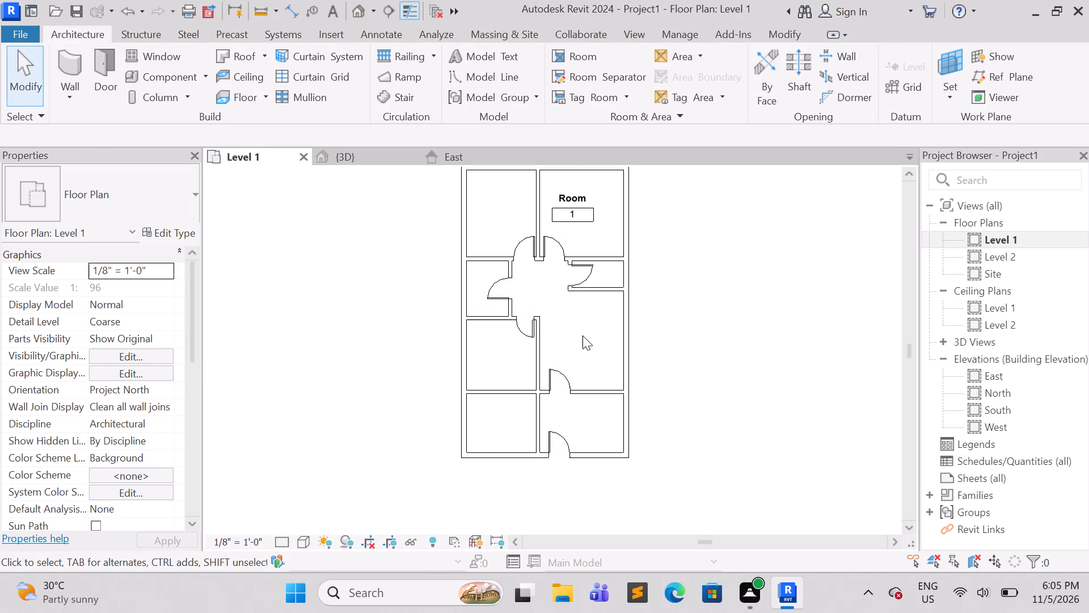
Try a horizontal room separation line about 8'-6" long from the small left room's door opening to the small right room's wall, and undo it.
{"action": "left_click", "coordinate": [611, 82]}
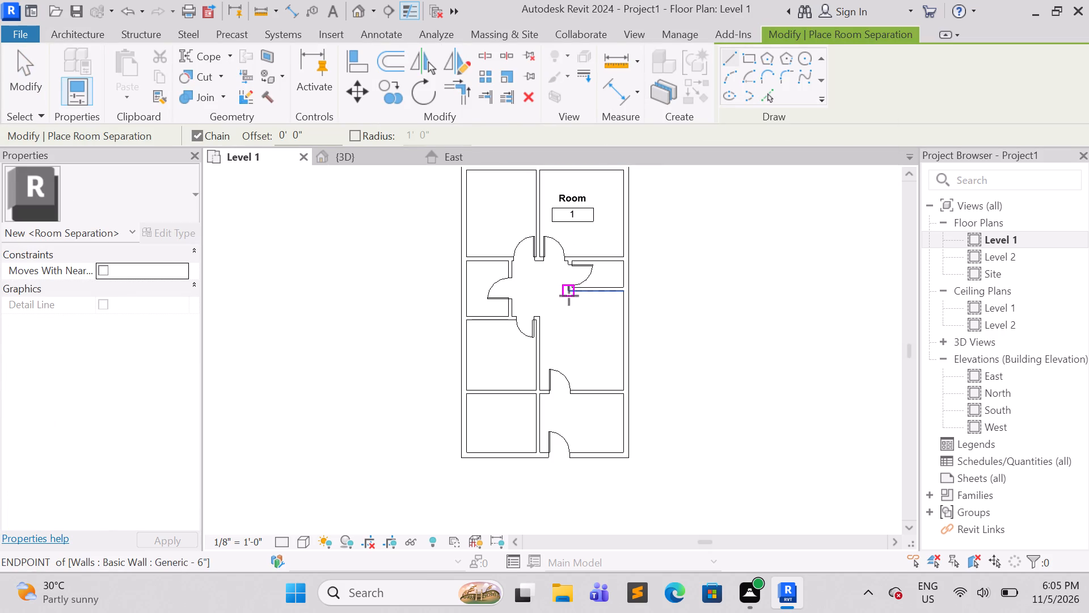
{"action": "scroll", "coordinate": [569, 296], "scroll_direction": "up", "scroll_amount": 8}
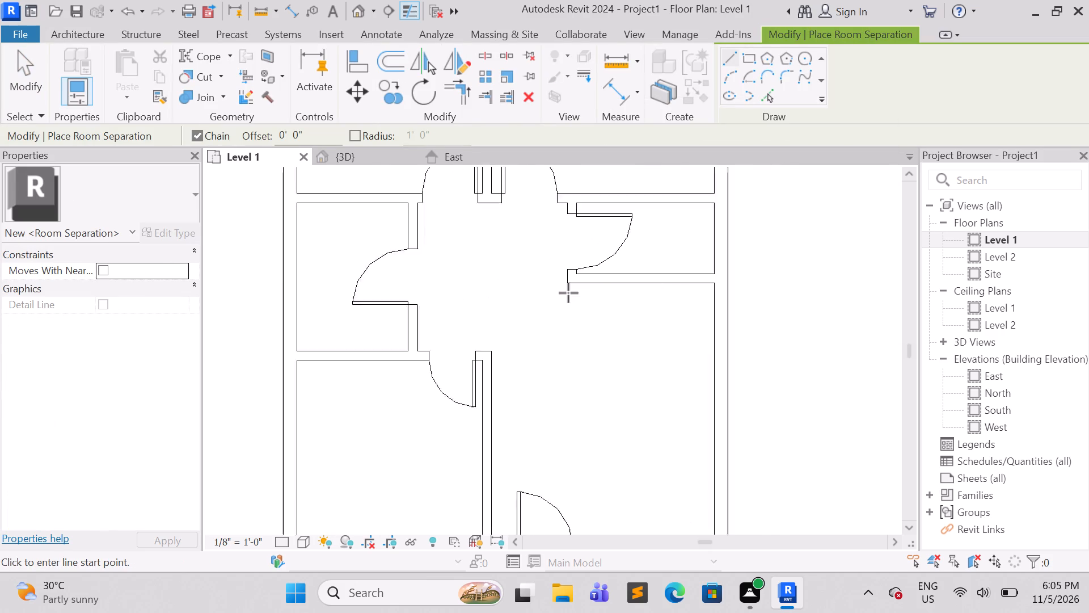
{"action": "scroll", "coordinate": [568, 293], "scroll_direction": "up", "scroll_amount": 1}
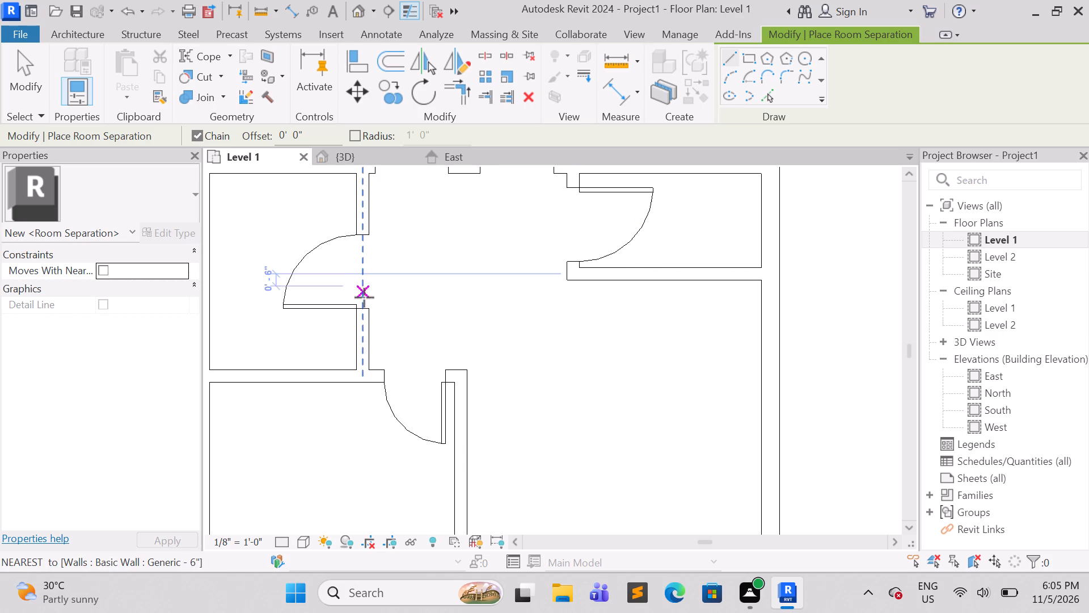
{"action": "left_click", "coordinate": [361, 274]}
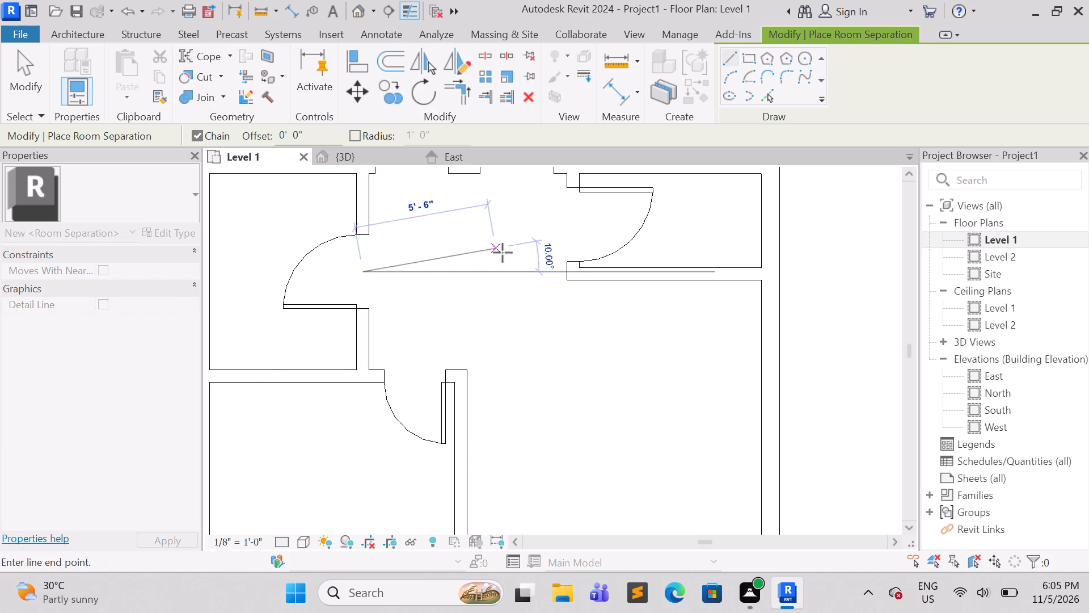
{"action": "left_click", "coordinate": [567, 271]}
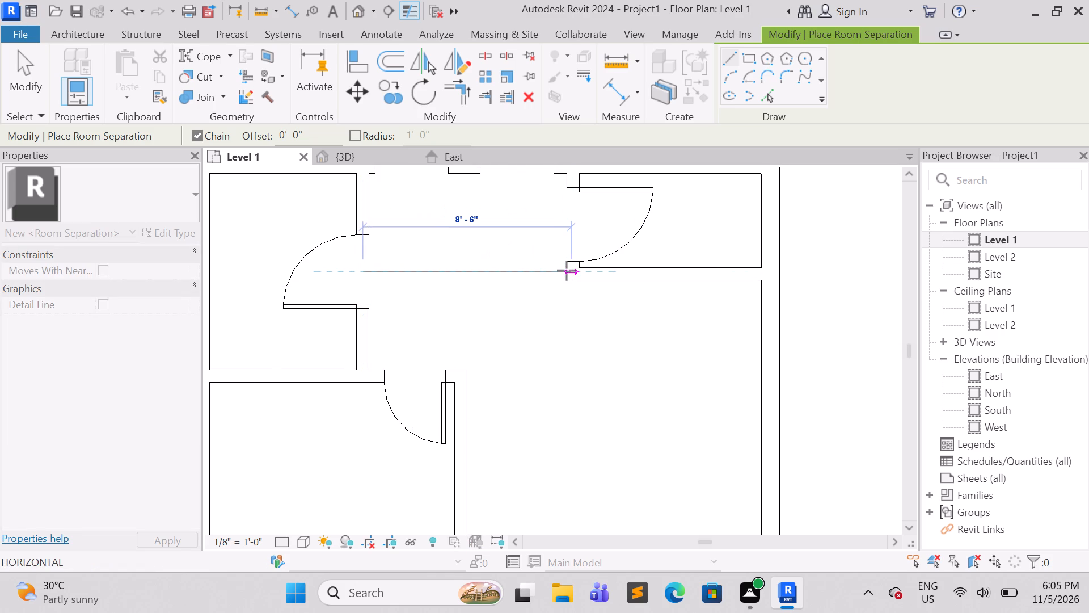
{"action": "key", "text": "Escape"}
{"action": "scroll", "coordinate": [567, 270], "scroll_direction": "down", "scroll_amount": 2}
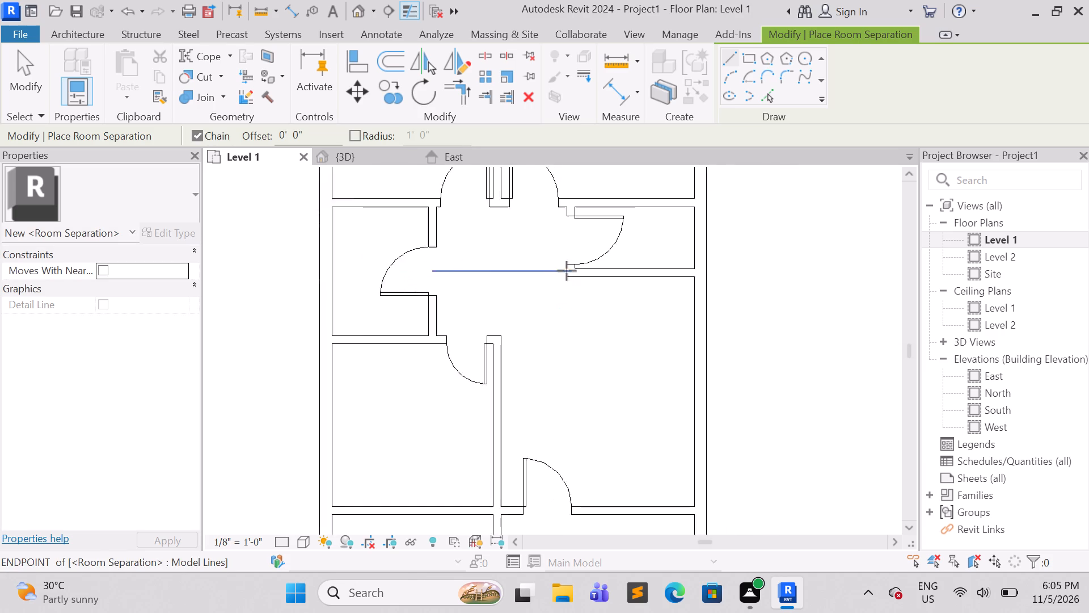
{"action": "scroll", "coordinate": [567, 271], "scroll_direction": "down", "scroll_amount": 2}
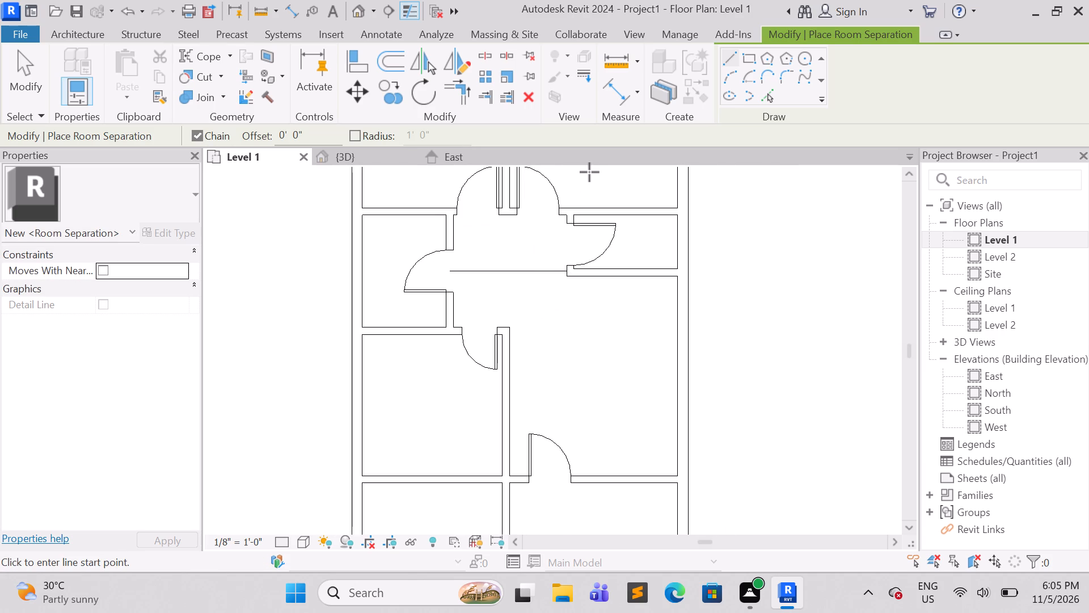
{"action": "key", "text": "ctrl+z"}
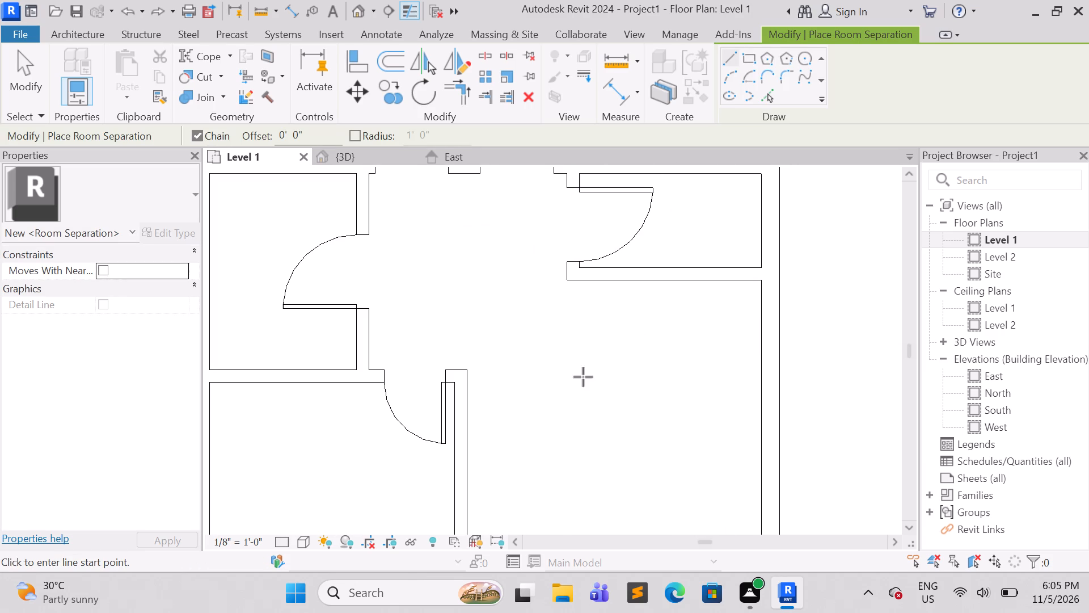
Draw a vertical room separation line up from the end of the middle-left room's right wall into the hall.
{"action": "left_click", "coordinate": [457, 368]}
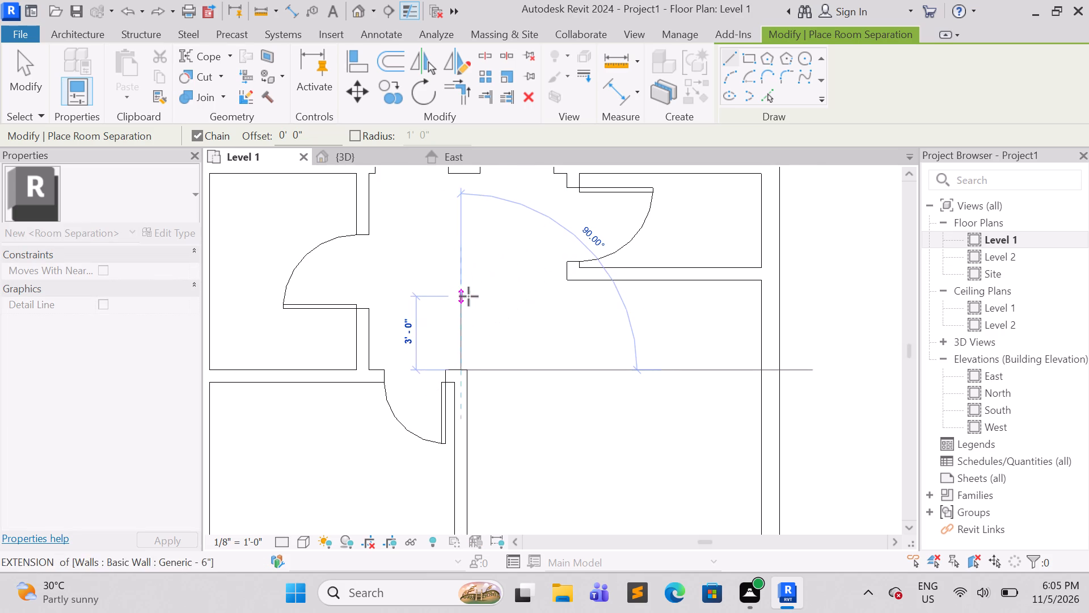
{"action": "left_click", "coordinate": [466, 280]}
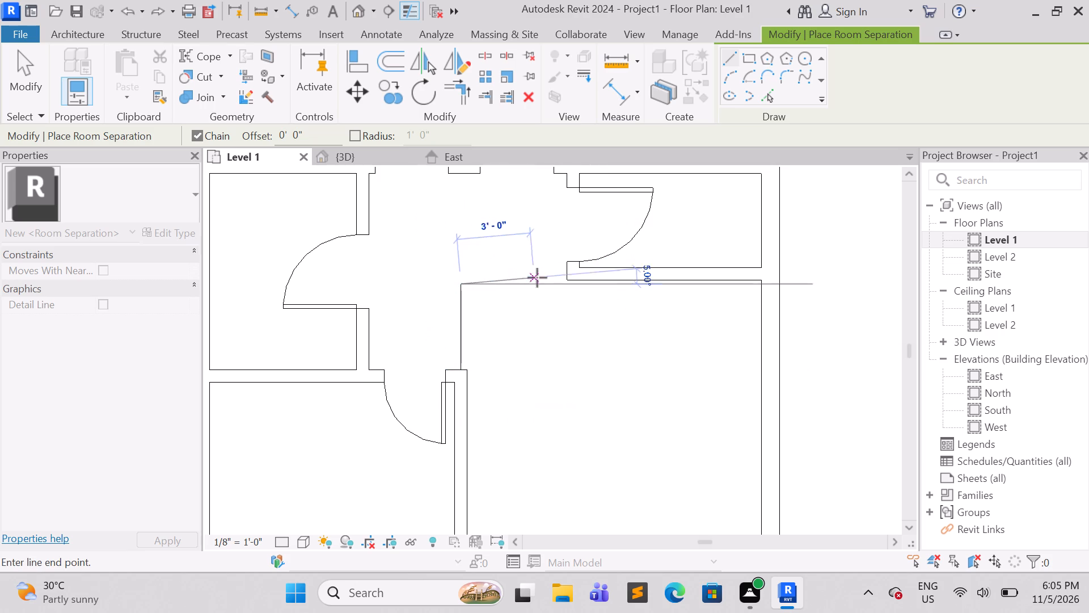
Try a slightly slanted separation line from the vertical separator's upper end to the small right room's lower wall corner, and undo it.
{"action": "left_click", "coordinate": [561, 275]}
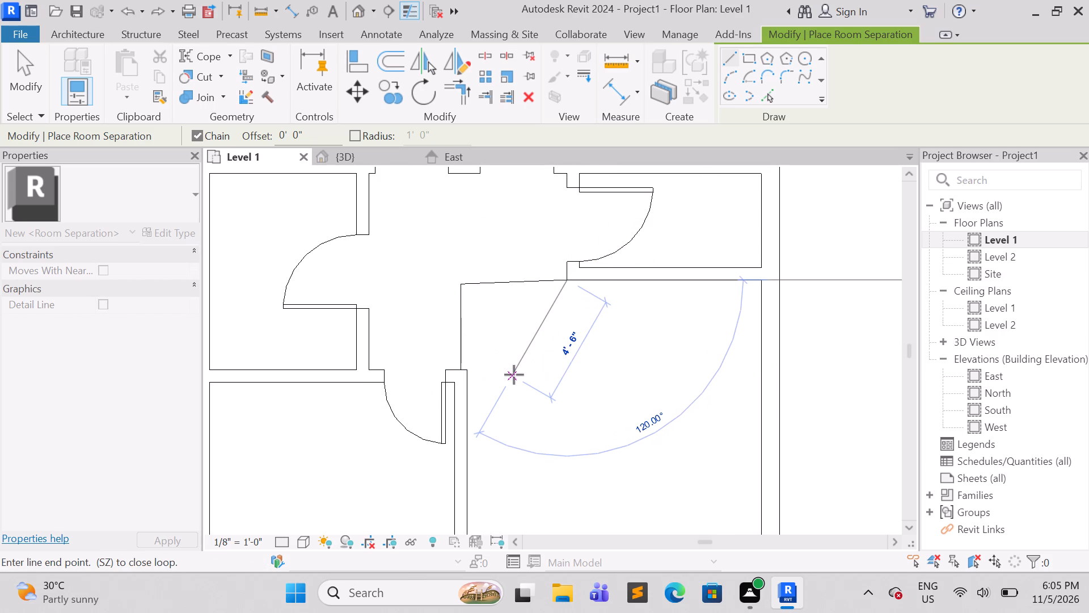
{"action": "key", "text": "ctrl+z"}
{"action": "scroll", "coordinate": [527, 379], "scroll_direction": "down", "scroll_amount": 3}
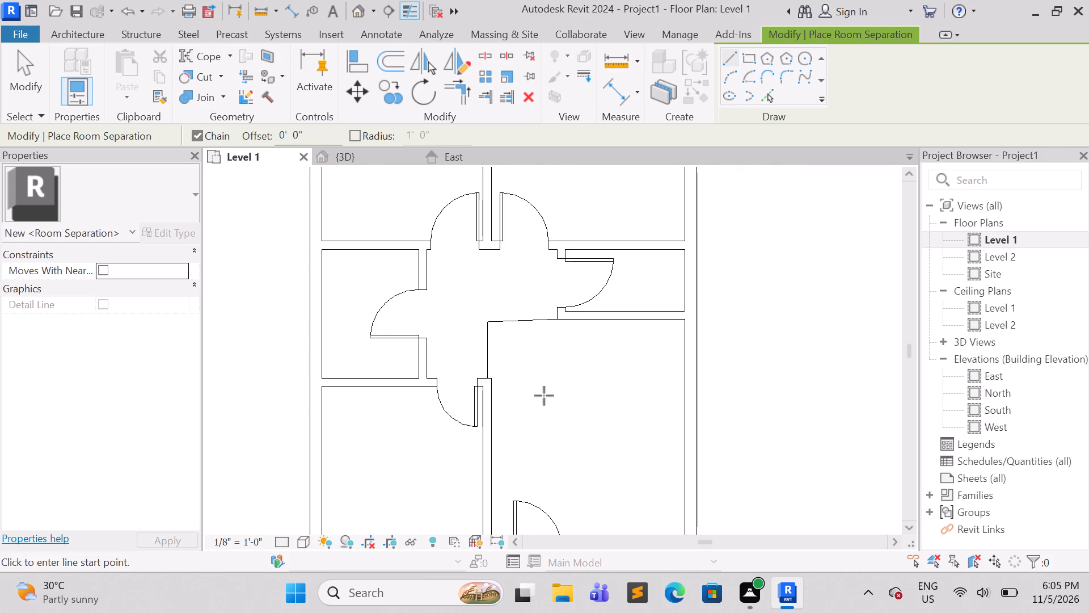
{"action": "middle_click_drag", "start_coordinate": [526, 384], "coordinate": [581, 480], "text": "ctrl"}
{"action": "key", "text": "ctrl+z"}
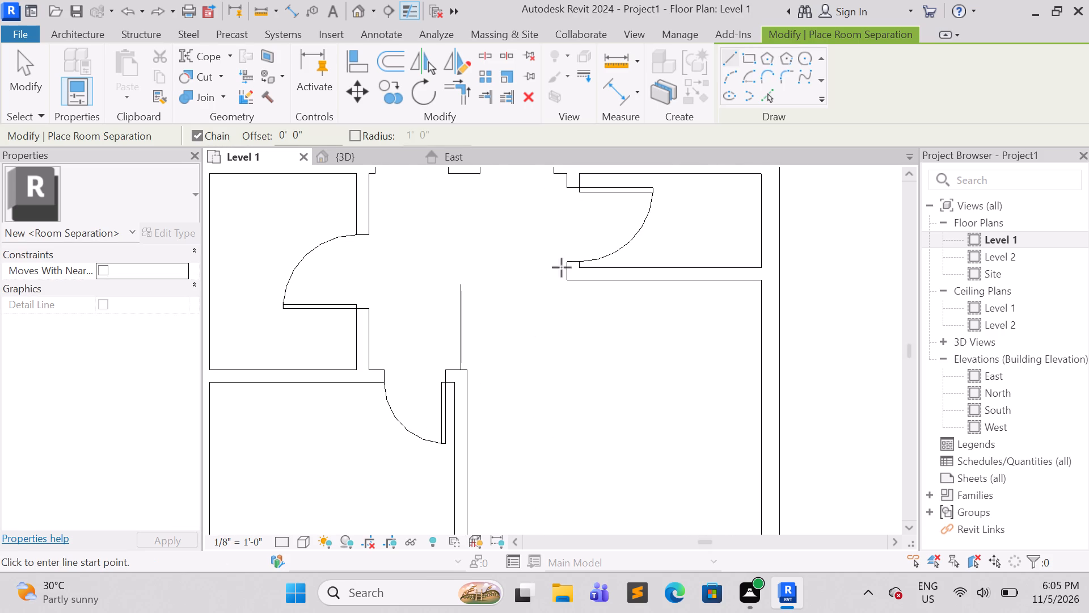
Extend the vertical room separation line upward past the level of the small right room's bottom wall.
{"action": "scroll", "coordinate": [539, 315], "scroll_direction": "up", "scroll_amount": 2}
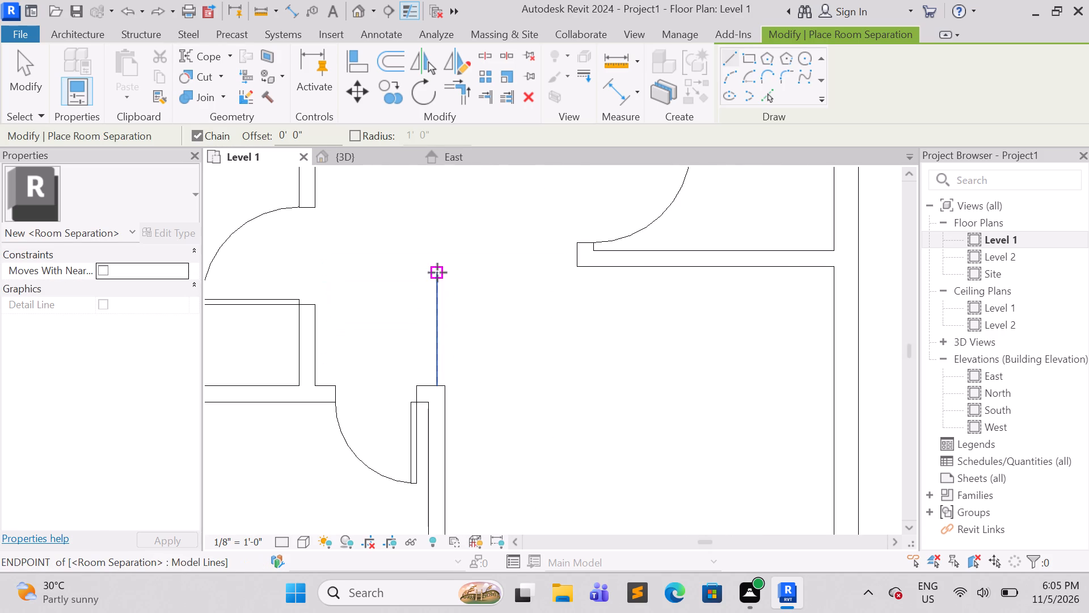
{"action": "left_click", "coordinate": [437, 272]}
{"action": "left_click", "coordinate": [433, 238]}
{"action": "right_click", "coordinate": [473, 299]}
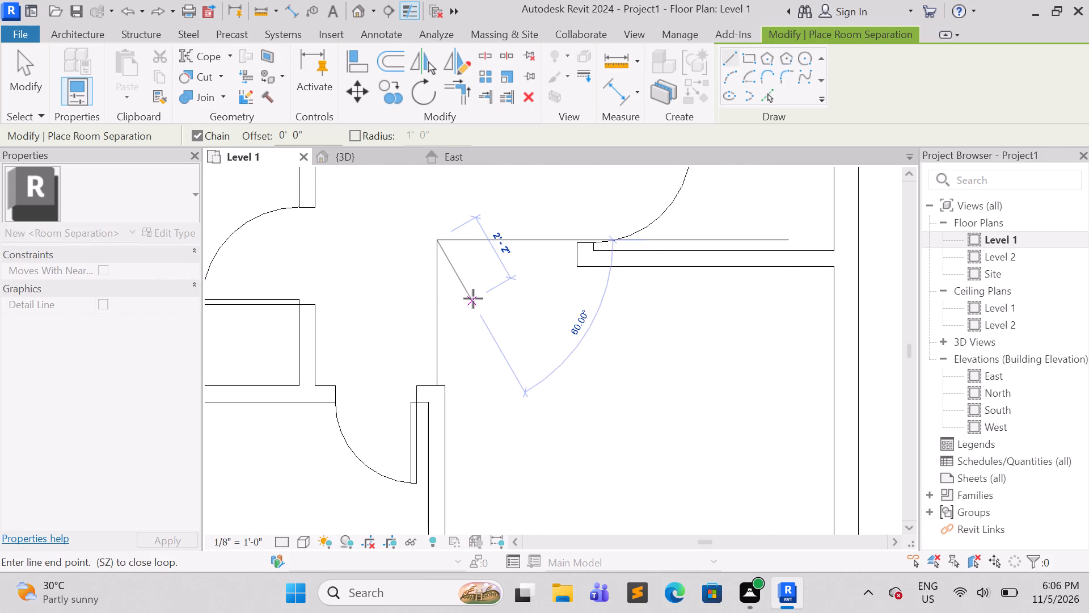
{"action": "left_click", "coordinate": [513, 258]}
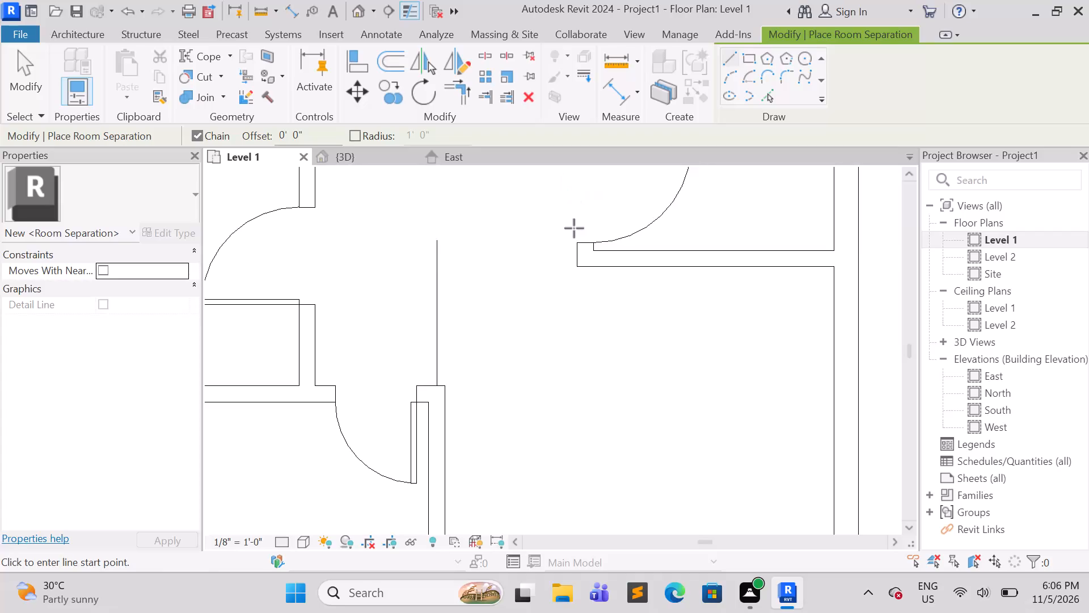
Draw a horizontal room separation line from the end of the small right room's bottom wall to the vertical separation line.
{"action": "left_click", "coordinate": [574, 256]}
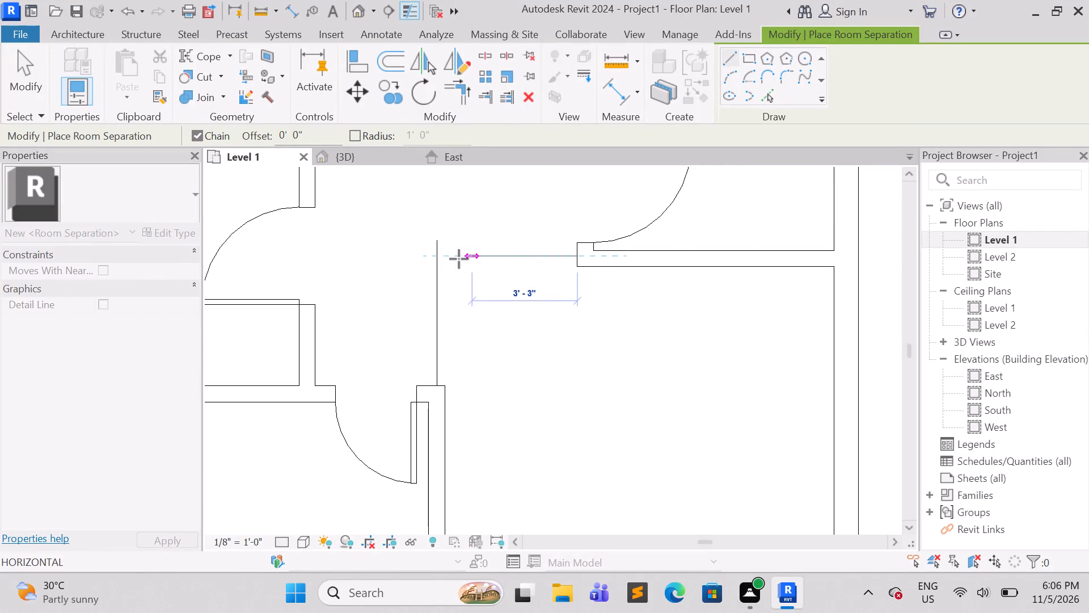
{"action": "left_click", "coordinate": [437, 257]}
{"action": "right_click", "coordinate": [468, 295]}
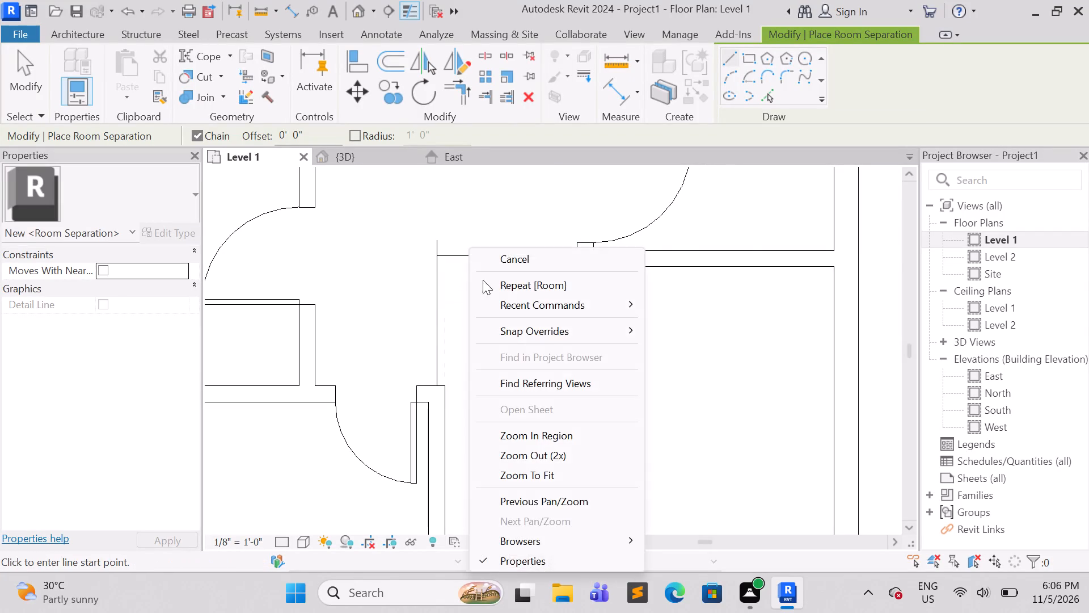
{"action": "left_click", "coordinate": [512, 256]}
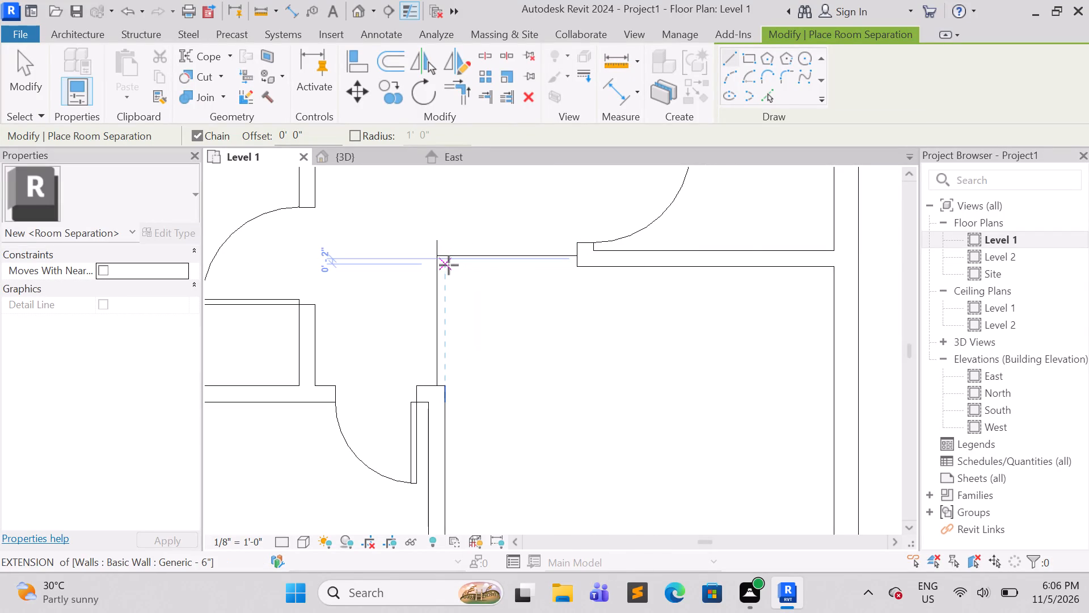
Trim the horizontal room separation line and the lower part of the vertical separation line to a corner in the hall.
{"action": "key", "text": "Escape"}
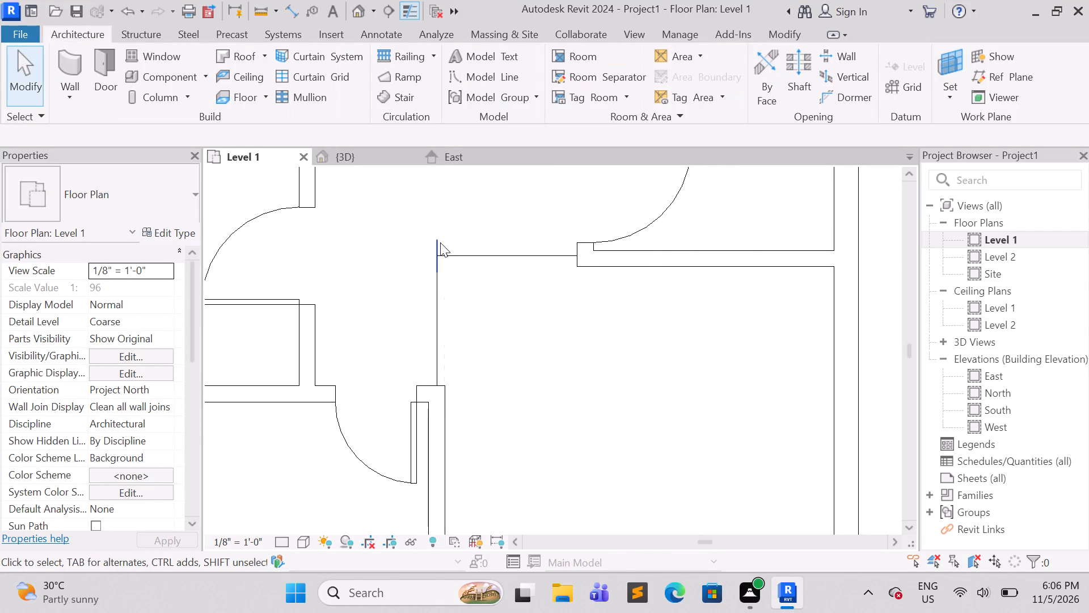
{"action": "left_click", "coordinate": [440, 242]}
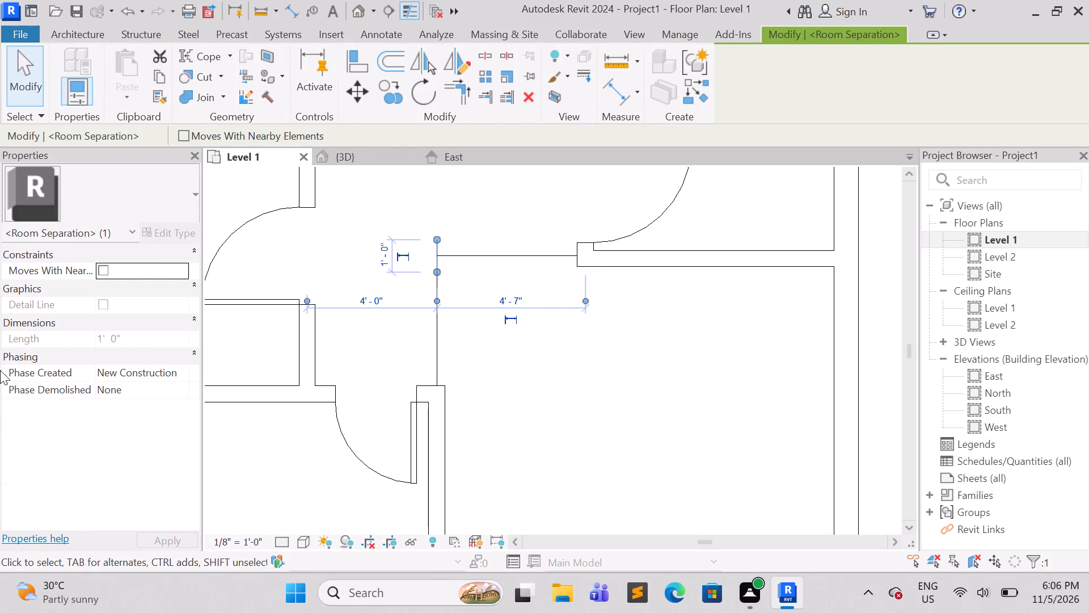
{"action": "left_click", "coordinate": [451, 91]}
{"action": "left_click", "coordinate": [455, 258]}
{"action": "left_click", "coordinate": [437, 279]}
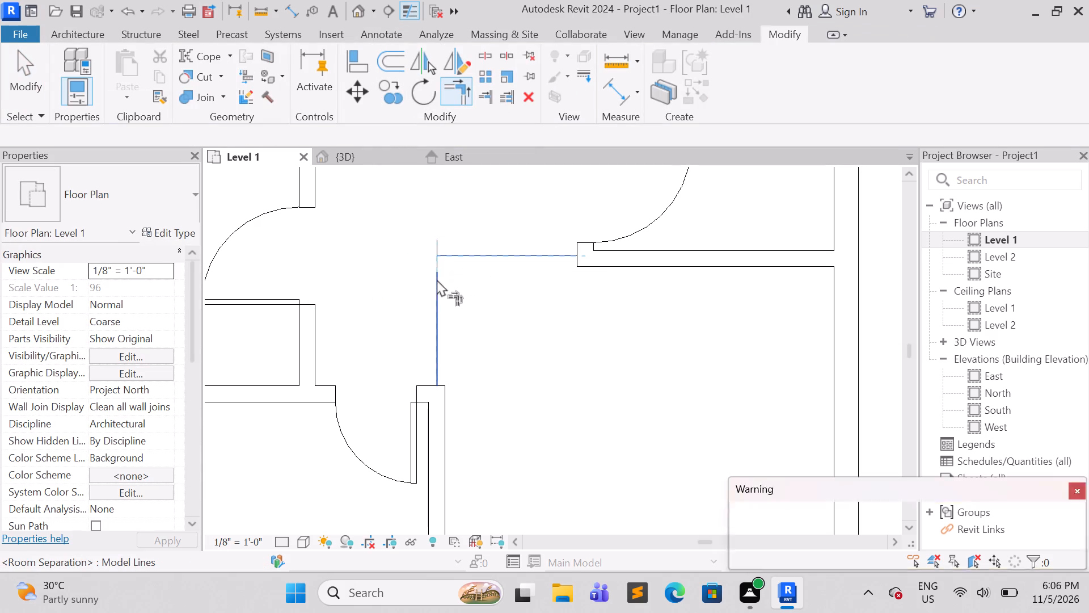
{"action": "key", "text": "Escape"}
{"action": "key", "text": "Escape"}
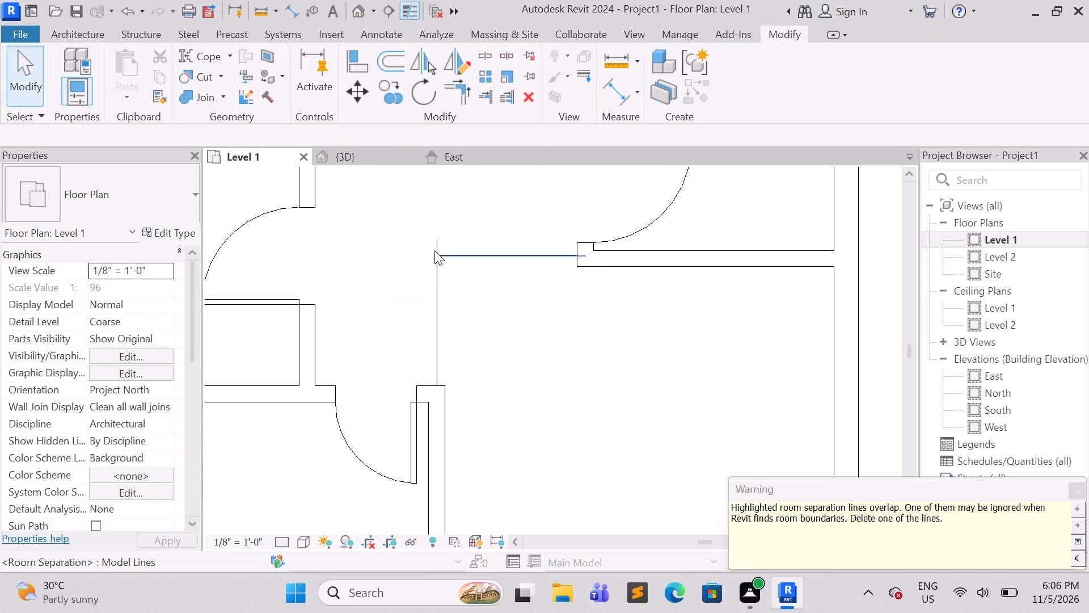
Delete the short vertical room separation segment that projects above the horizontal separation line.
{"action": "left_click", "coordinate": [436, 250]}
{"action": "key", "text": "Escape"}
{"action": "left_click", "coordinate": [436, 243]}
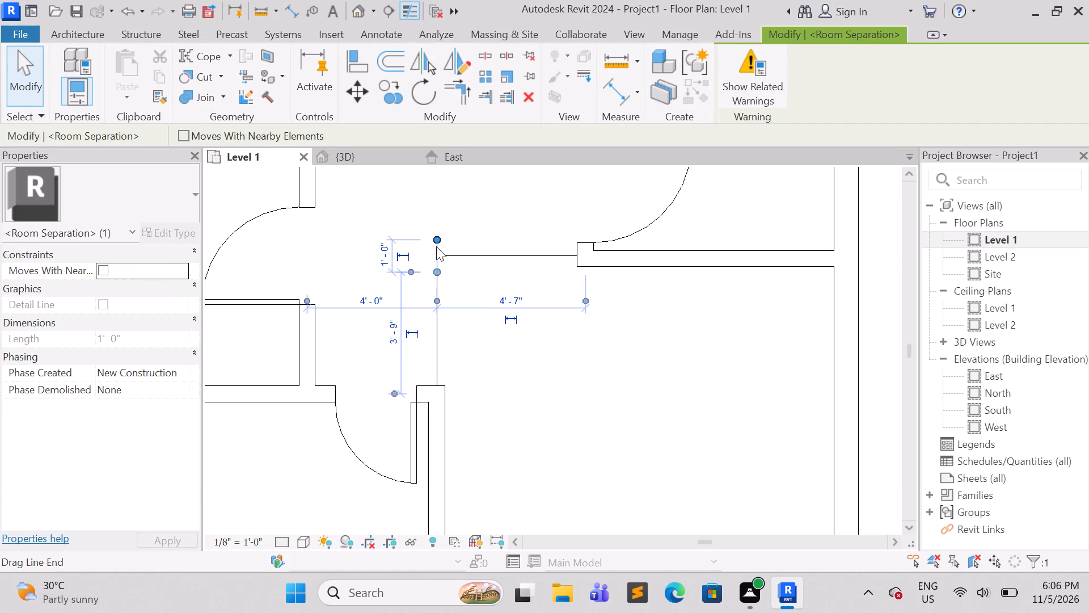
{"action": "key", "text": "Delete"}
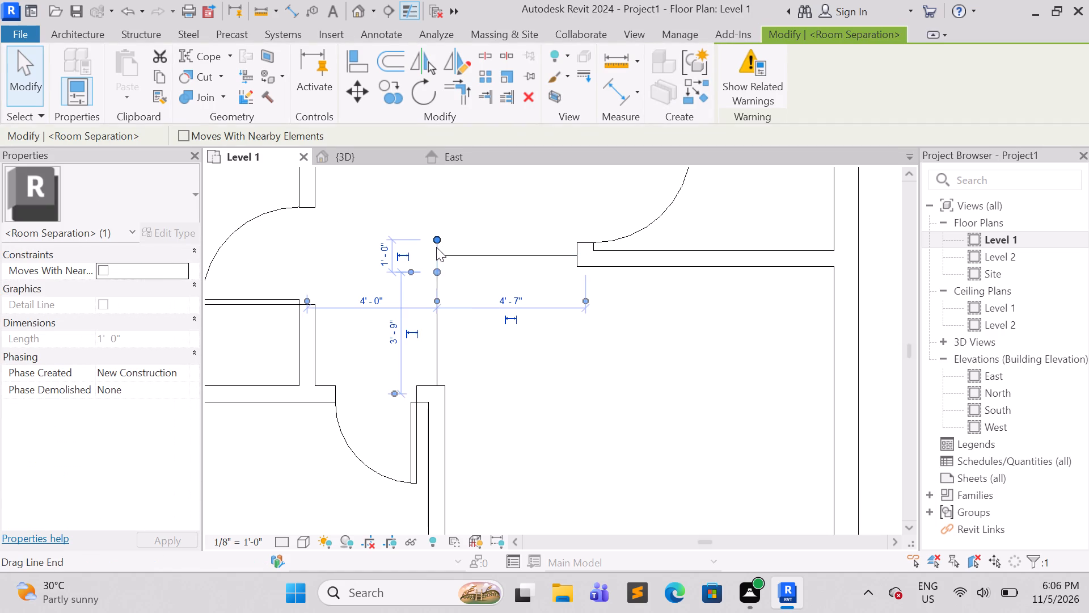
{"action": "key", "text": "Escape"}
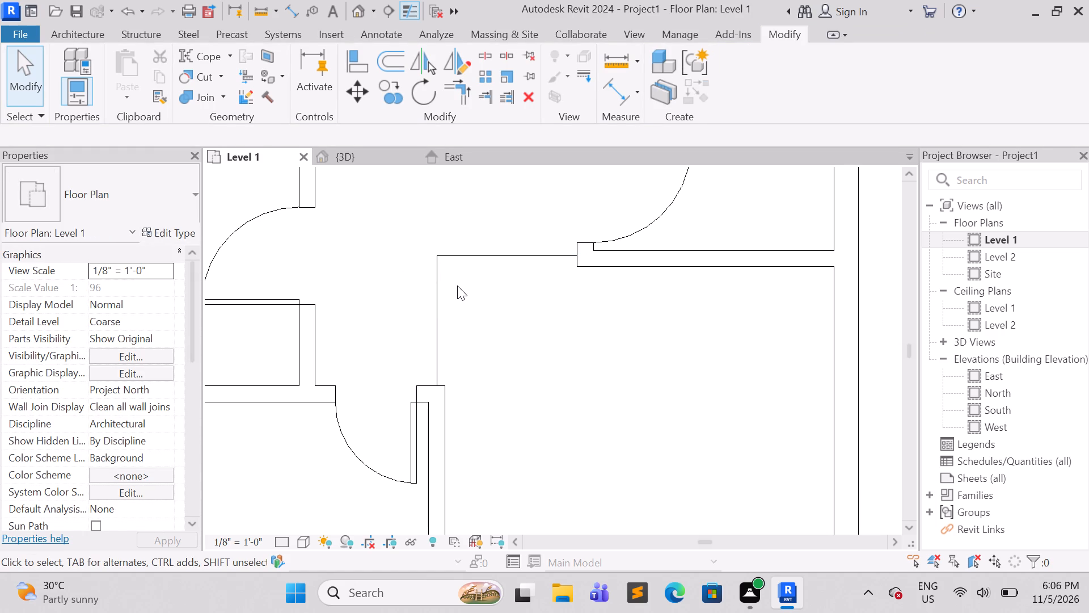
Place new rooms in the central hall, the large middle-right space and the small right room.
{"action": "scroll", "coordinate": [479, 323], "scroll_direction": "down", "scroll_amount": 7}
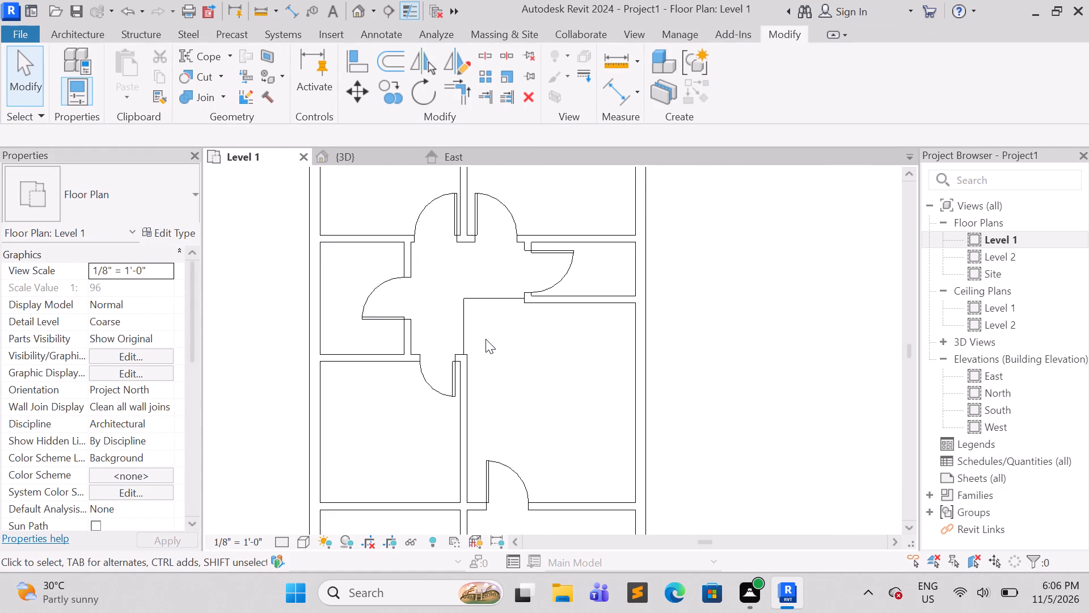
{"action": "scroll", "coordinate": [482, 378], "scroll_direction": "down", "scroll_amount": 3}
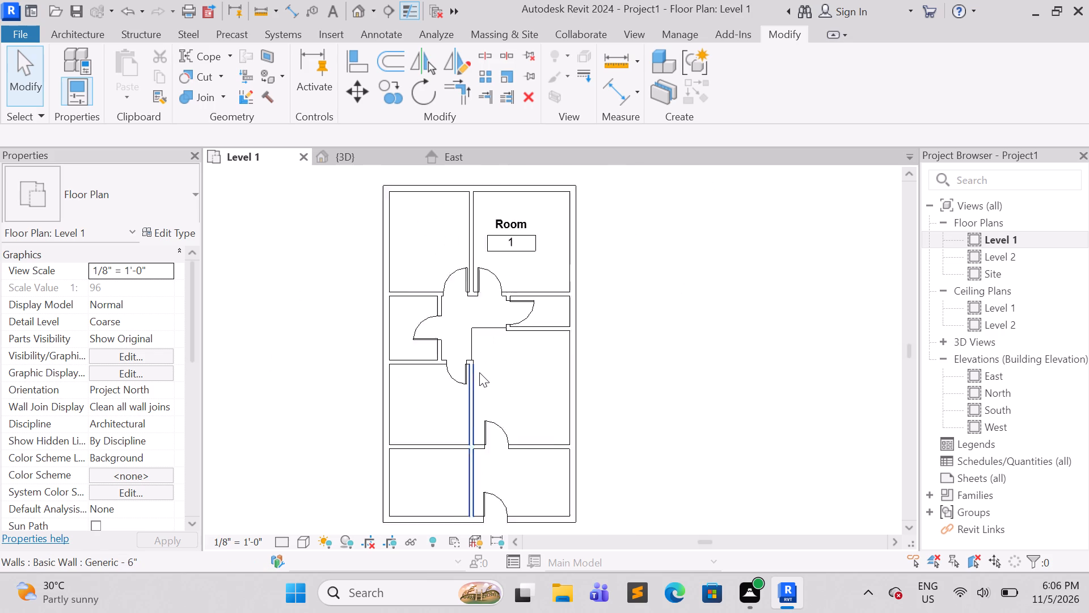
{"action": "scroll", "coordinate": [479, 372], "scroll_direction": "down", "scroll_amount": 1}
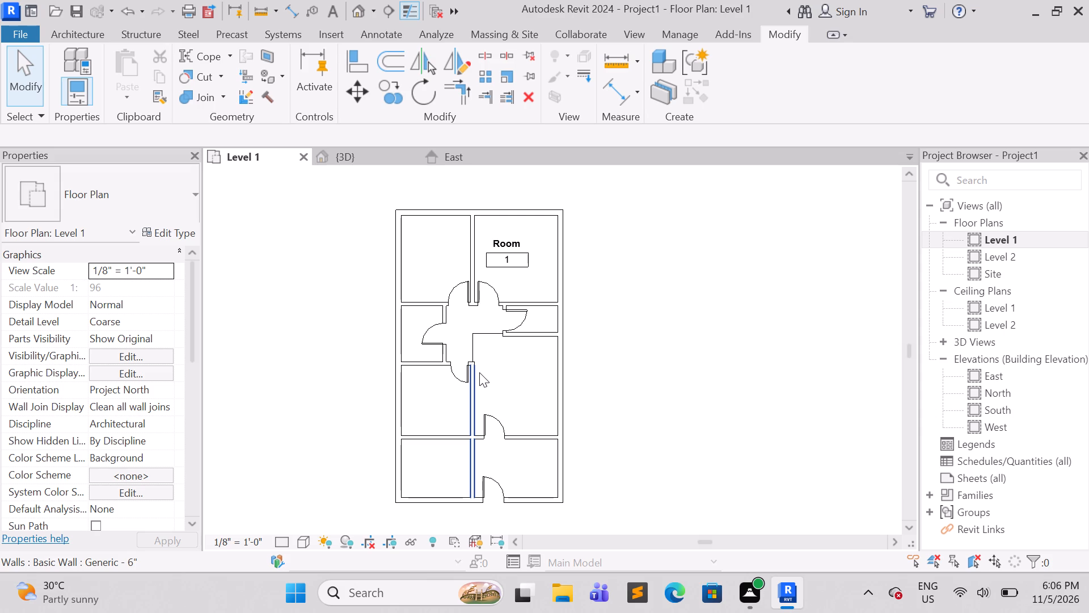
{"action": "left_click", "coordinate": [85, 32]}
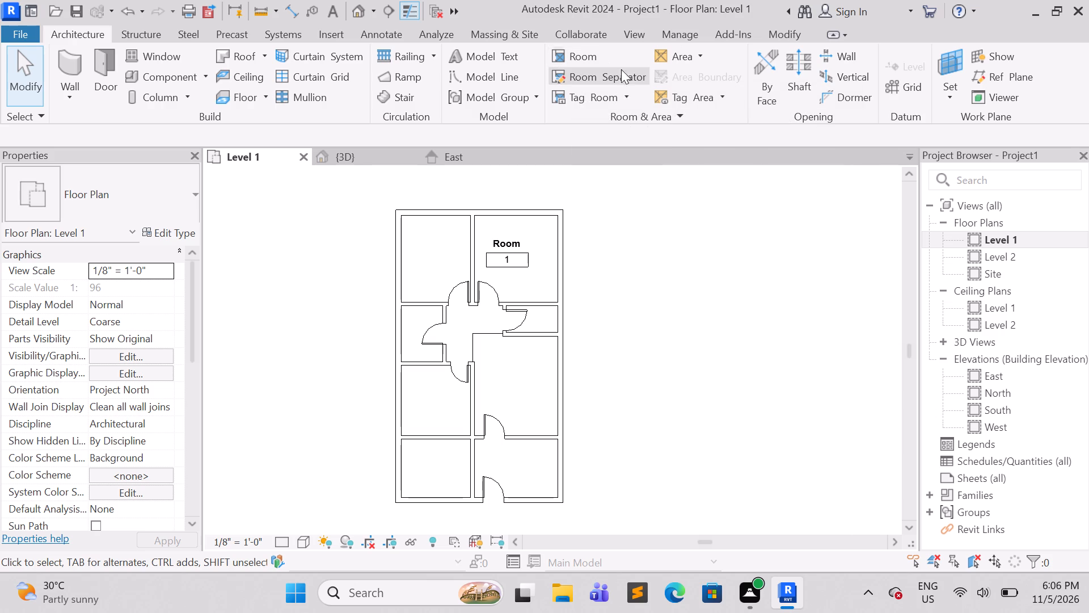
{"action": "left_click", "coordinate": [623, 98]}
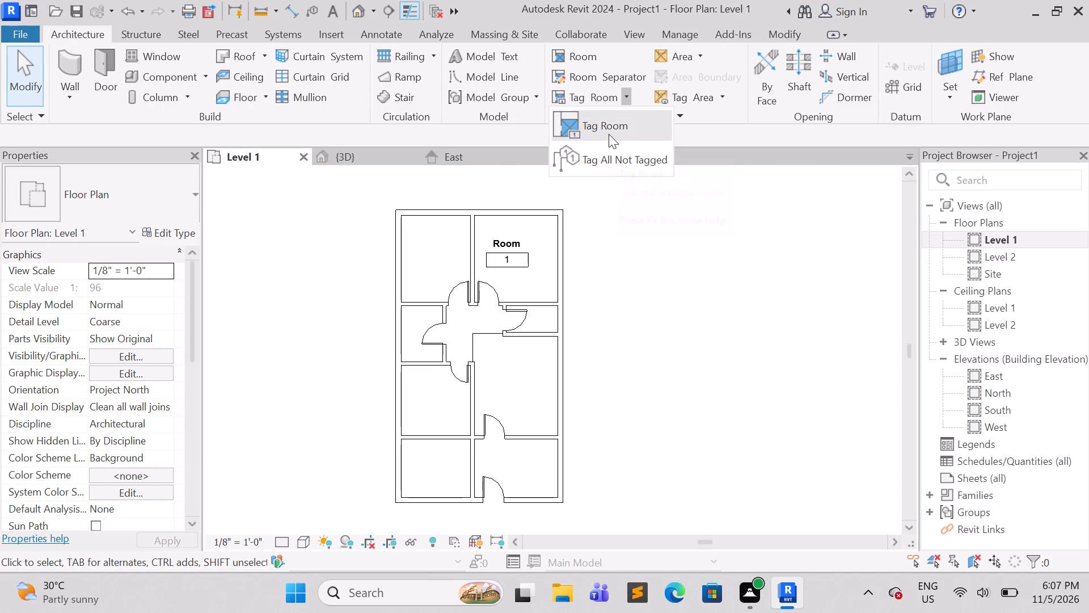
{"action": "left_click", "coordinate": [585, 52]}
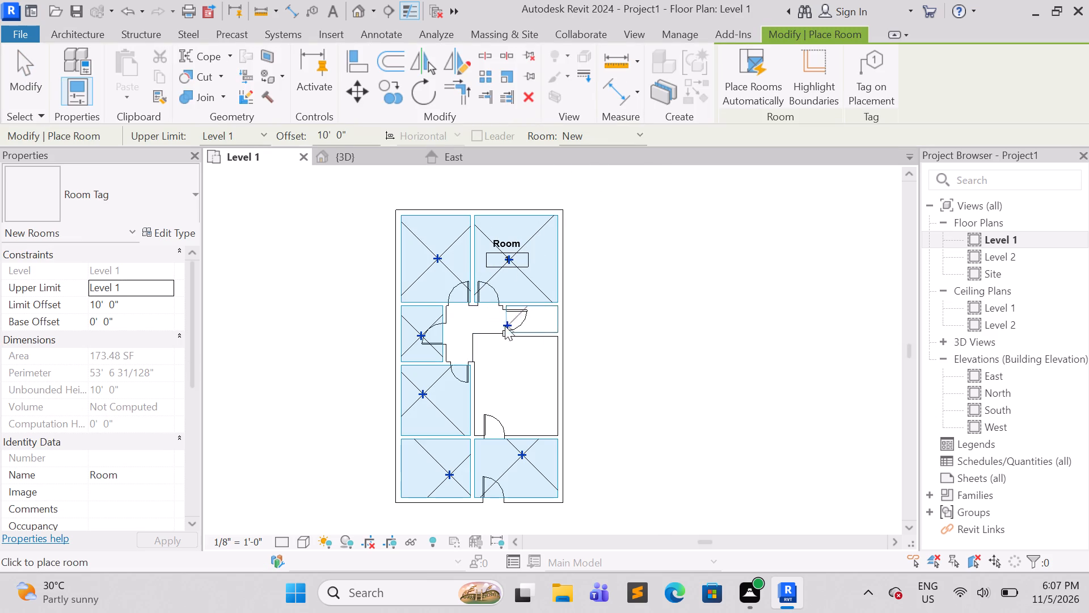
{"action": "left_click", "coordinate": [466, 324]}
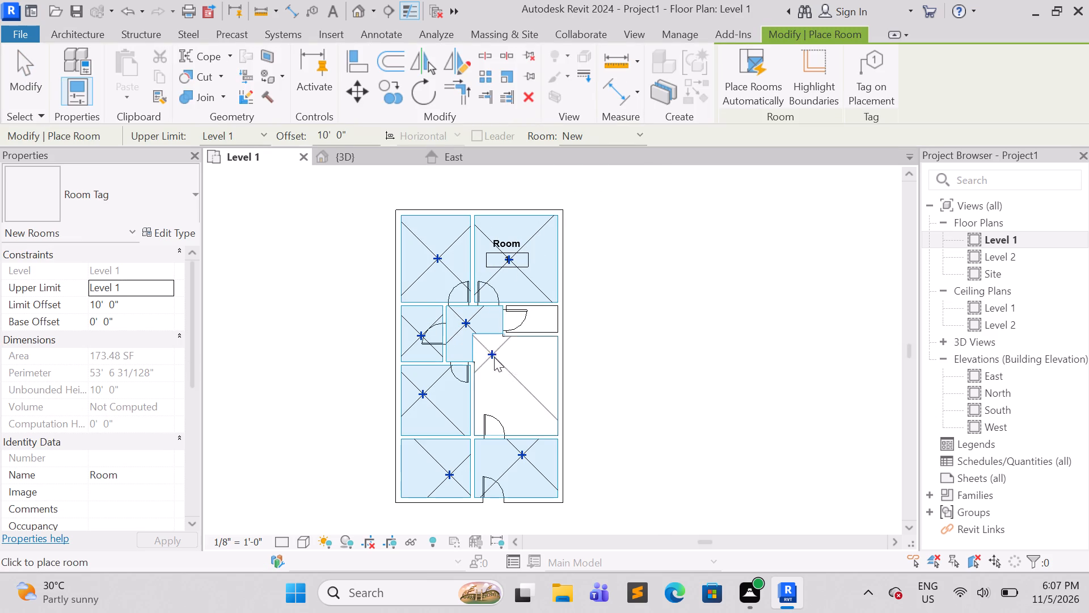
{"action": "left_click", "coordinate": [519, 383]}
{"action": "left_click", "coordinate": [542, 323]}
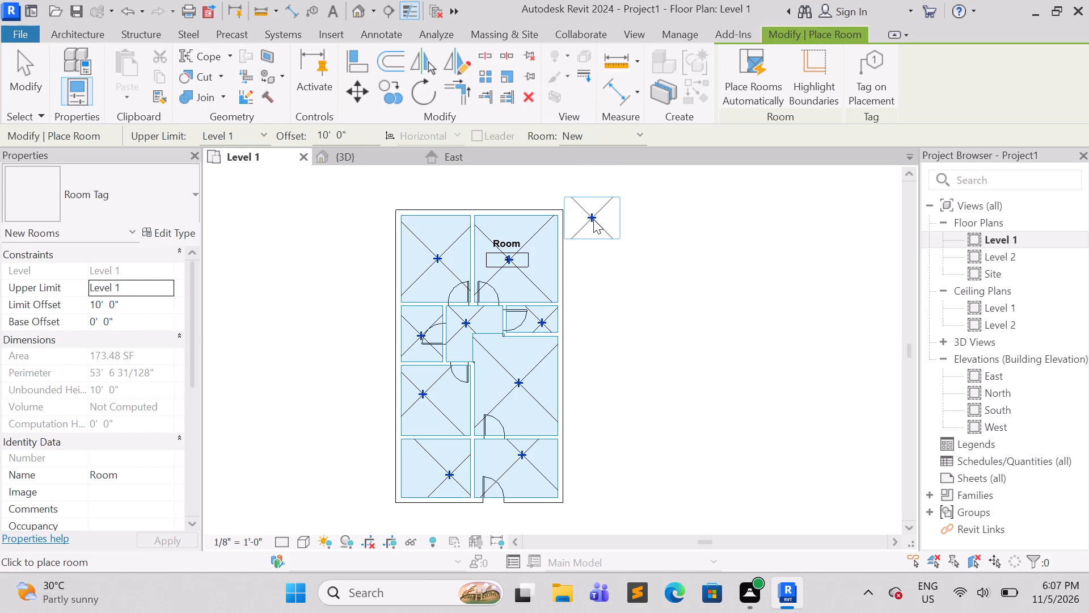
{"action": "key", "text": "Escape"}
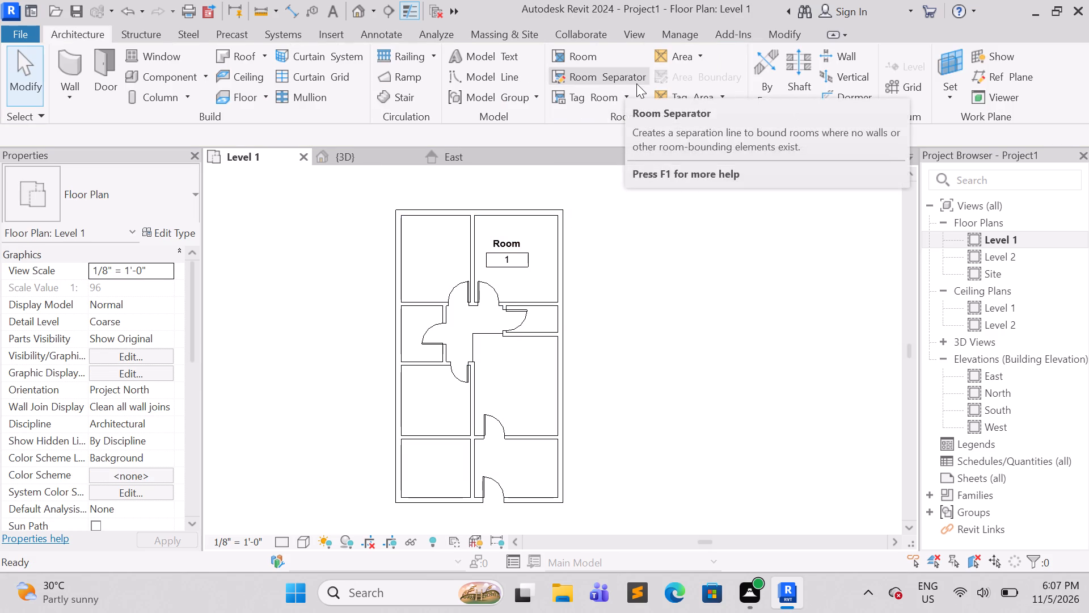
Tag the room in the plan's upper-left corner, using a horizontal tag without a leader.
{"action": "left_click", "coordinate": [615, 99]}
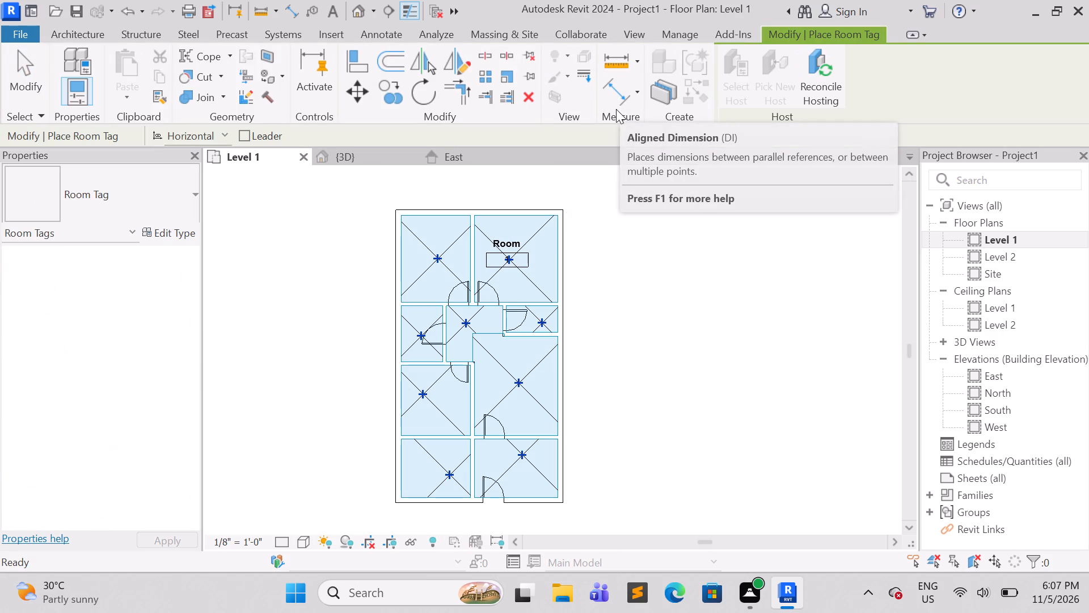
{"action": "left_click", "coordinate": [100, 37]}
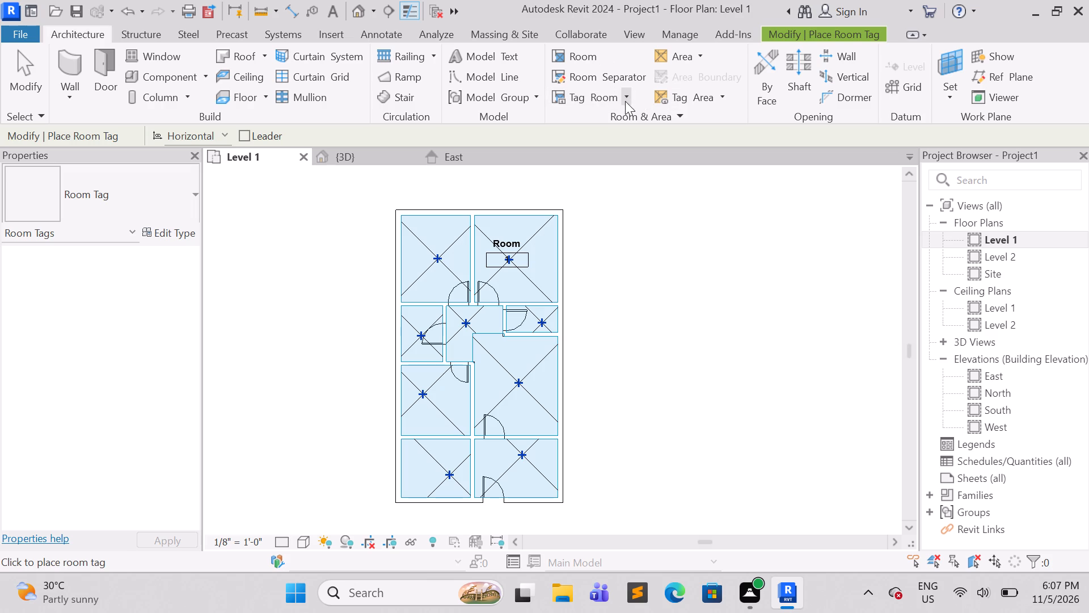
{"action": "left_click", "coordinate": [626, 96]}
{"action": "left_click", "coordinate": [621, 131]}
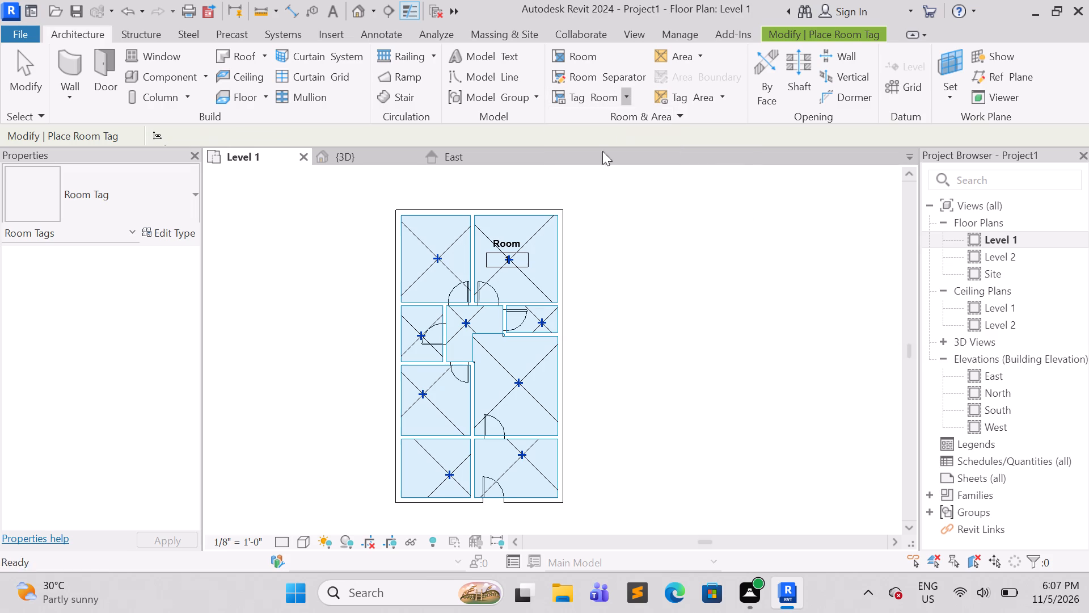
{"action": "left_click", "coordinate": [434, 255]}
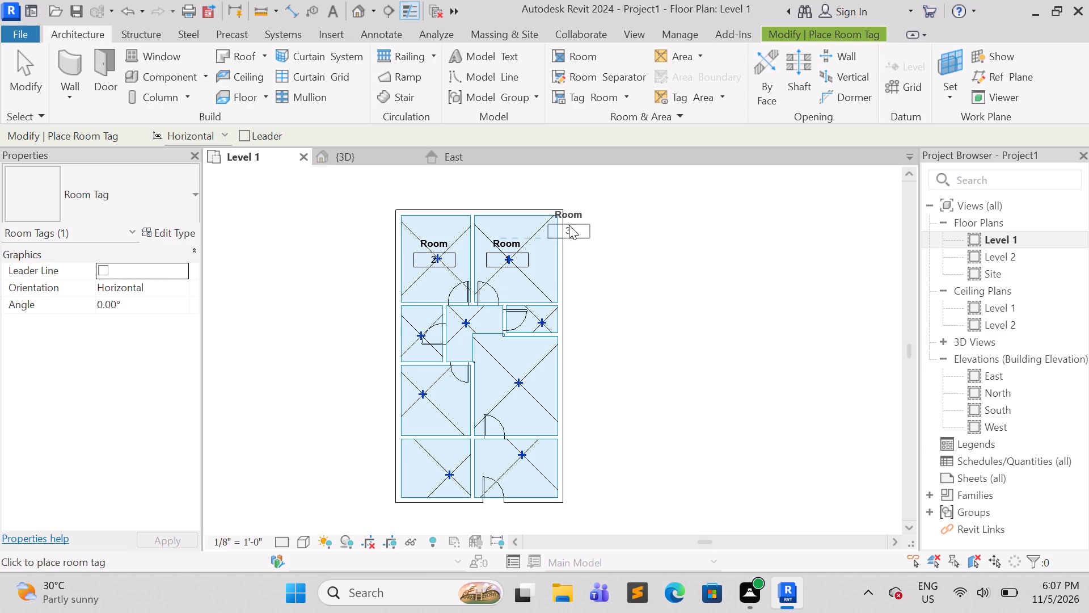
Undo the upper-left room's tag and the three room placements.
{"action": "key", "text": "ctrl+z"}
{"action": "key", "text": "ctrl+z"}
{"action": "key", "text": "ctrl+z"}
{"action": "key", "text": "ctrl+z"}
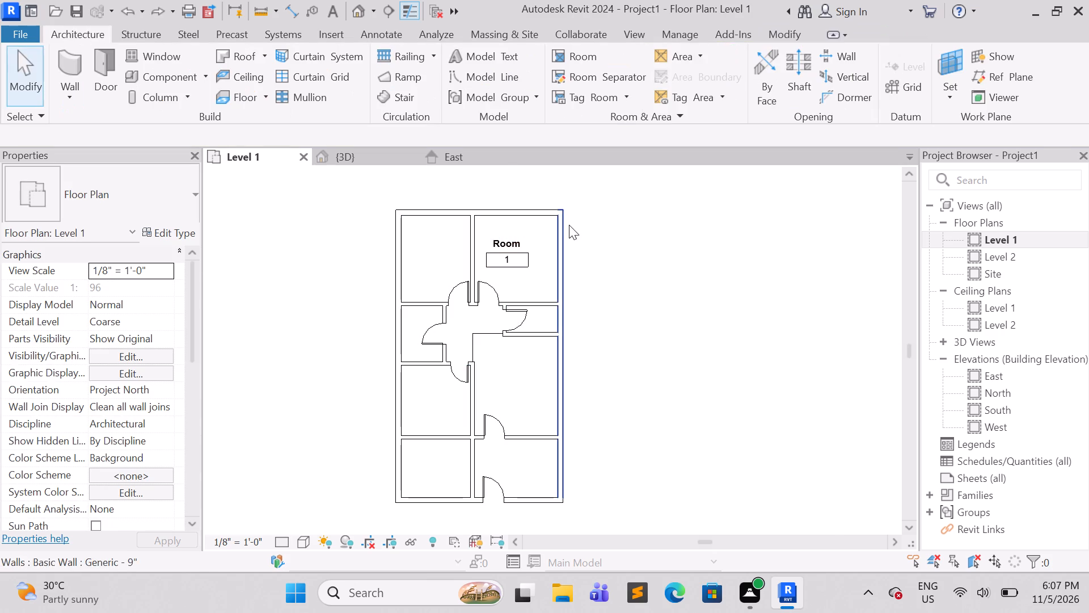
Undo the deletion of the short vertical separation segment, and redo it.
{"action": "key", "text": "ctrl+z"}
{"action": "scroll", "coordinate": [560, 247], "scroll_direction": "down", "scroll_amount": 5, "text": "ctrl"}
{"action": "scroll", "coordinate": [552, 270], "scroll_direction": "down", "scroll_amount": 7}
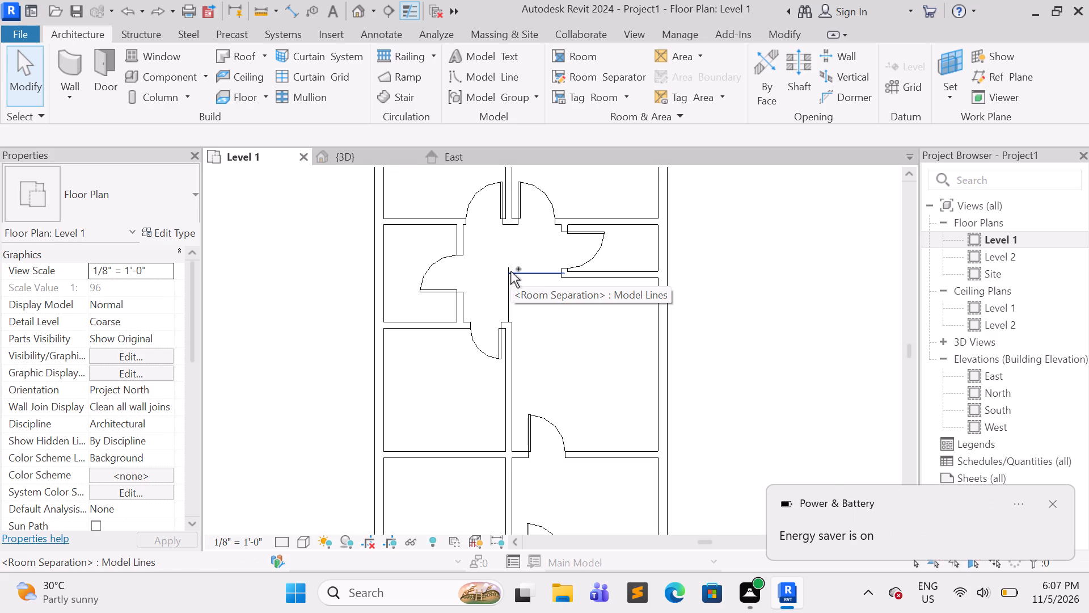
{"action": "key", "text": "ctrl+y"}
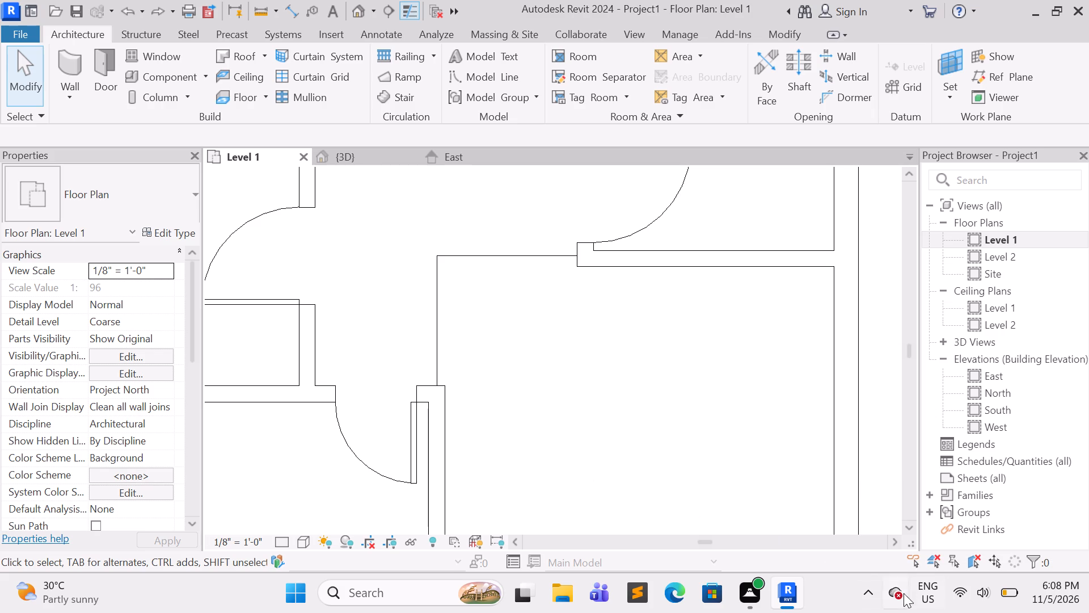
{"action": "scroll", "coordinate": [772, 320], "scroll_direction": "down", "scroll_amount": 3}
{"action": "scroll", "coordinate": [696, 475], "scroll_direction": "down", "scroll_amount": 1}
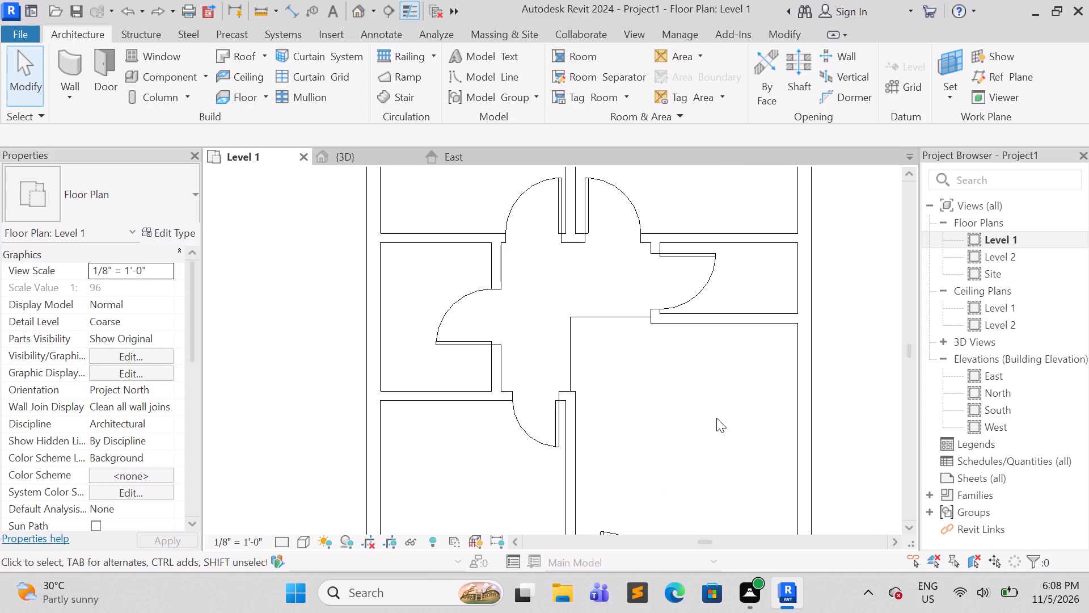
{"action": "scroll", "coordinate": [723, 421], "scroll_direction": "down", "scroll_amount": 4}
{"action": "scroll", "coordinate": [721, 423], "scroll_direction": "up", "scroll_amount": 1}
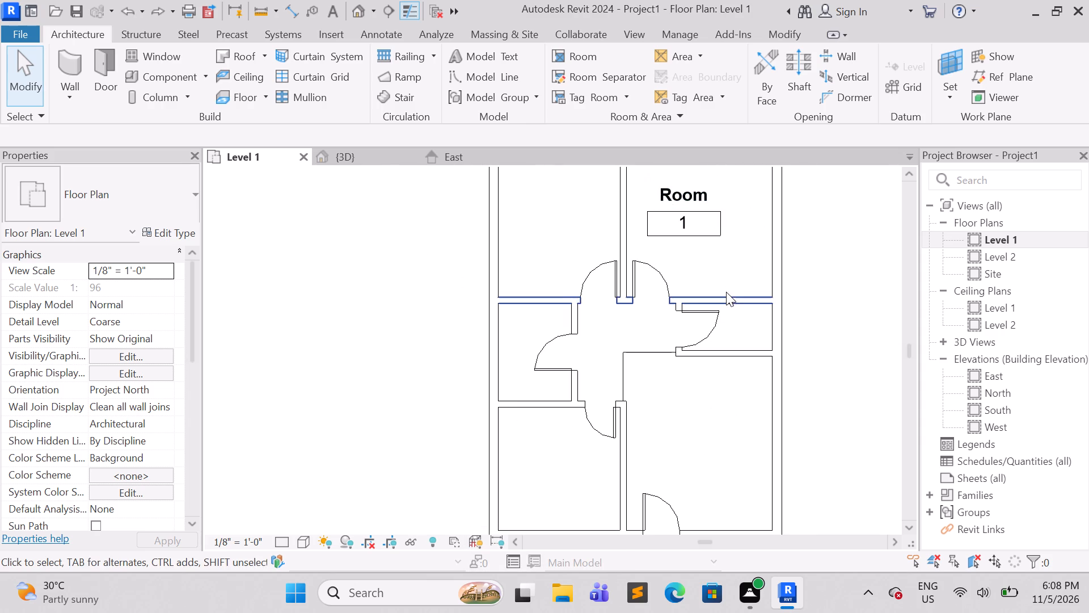
Undo the separation line edits until all the hall's room separation lines are removed, dismissing the save reminder without saving.
{"action": "key", "text": "ctrl+z"}
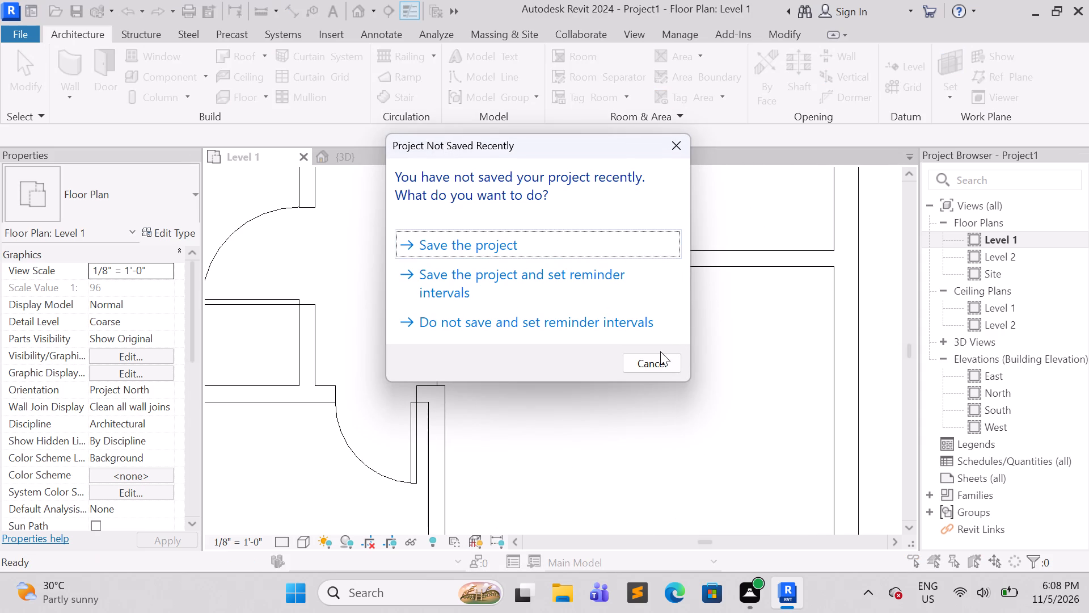
{"action": "left_click", "coordinate": [671, 142]}
{"action": "scroll", "coordinate": [673, 320], "scroll_direction": "down", "scroll_amount": 4}
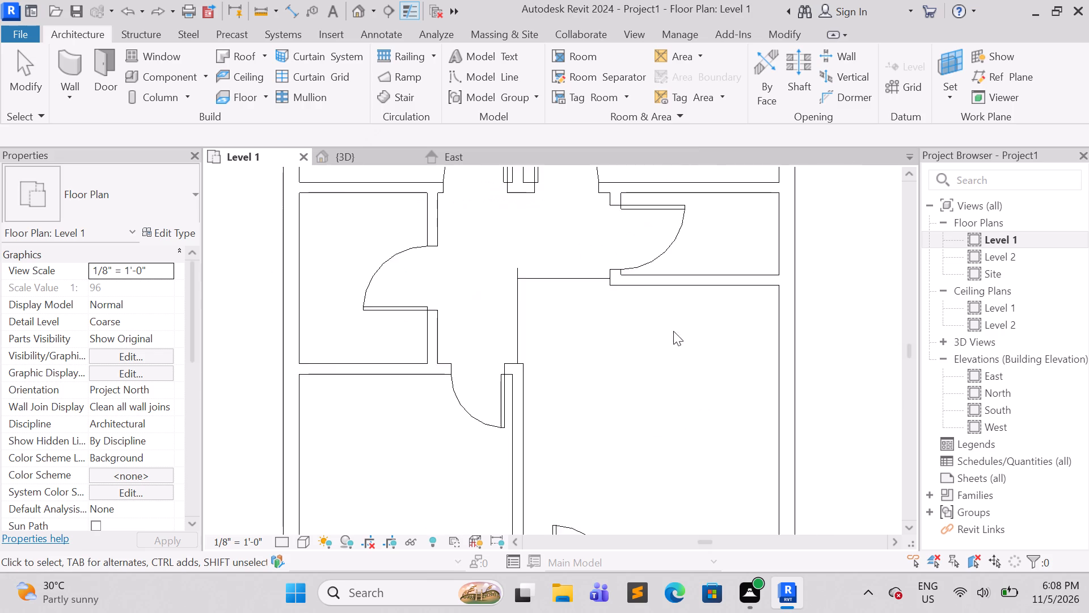
{"action": "scroll", "coordinate": [673, 352], "scroll_direction": "down", "scroll_amount": 5}
{"action": "key", "text": "Escape"}
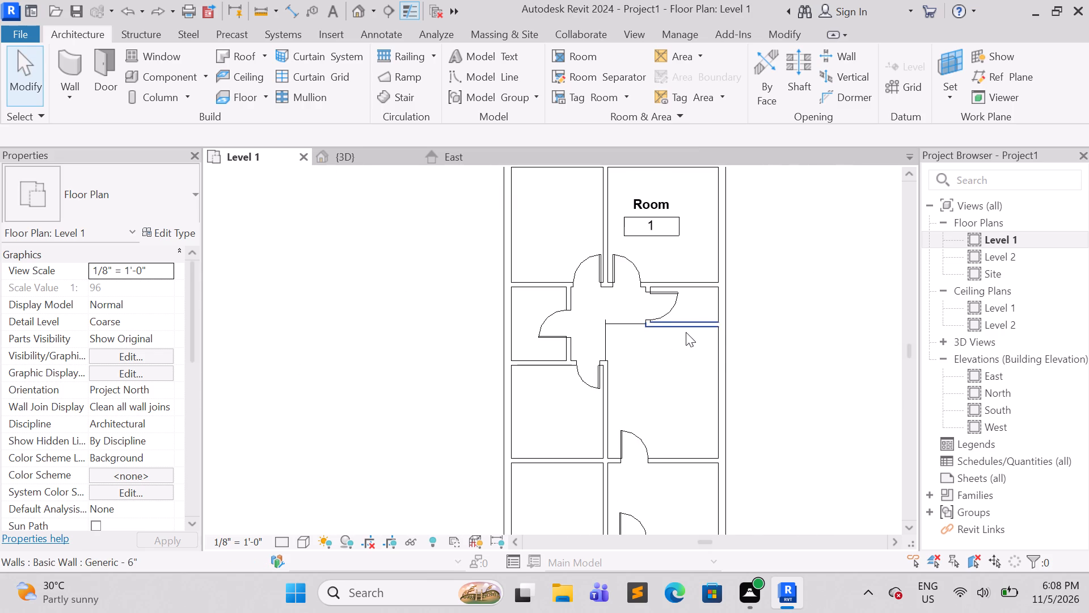
{"action": "key", "text": "ctrl+z"}
{"action": "key", "text": "ctrl+z"}
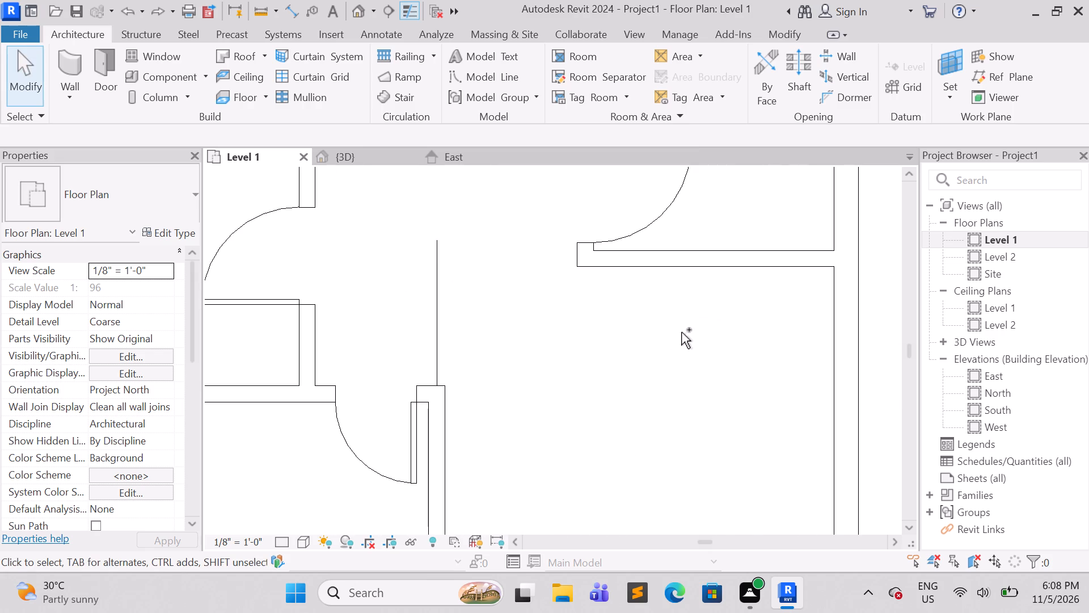
{"action": "key", "text": "ctrl+z"}
{"action": "key", "text": "ctrl+z"}
{"action": "key", "text": "ctrl+z"}
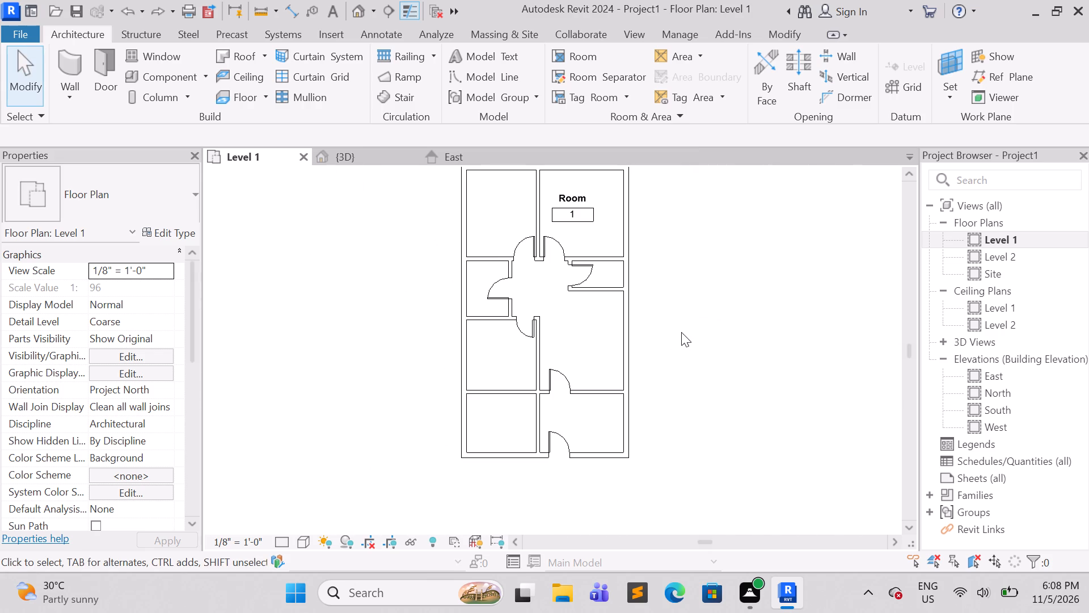
{"action": "key", "text": "ctrl+z"}
{"action": "key", "text": "ctrl+z"}
{"action": "key", "text": "ctrl+z"}
{"action": "key", "text": "ctrl+z"}
{"action": "key", "text": "Escape"}
{"action": "key", "text": "Escape"}
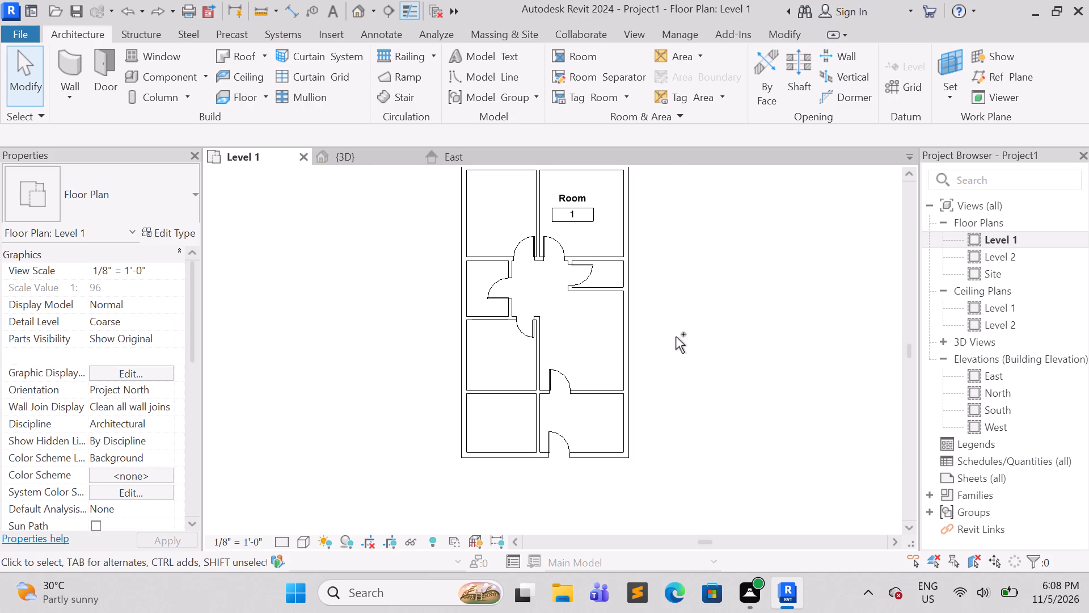
Delete the room tag from the upper-right room.
{"action": "left_click", "coordinate": [592, 226]}
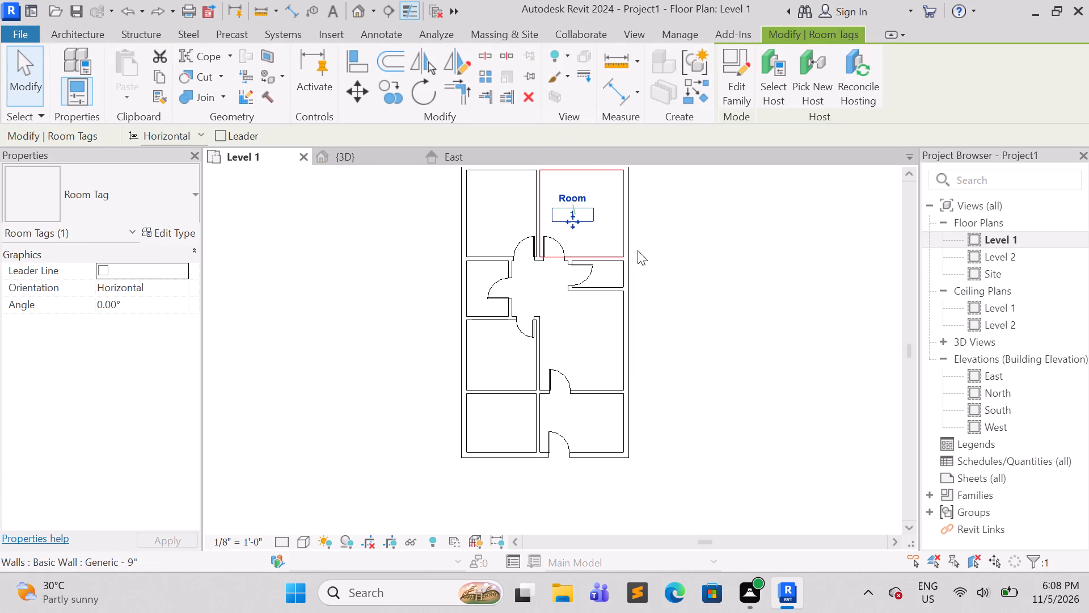
{"action": "left_click", "coordinate": [523, 101]}
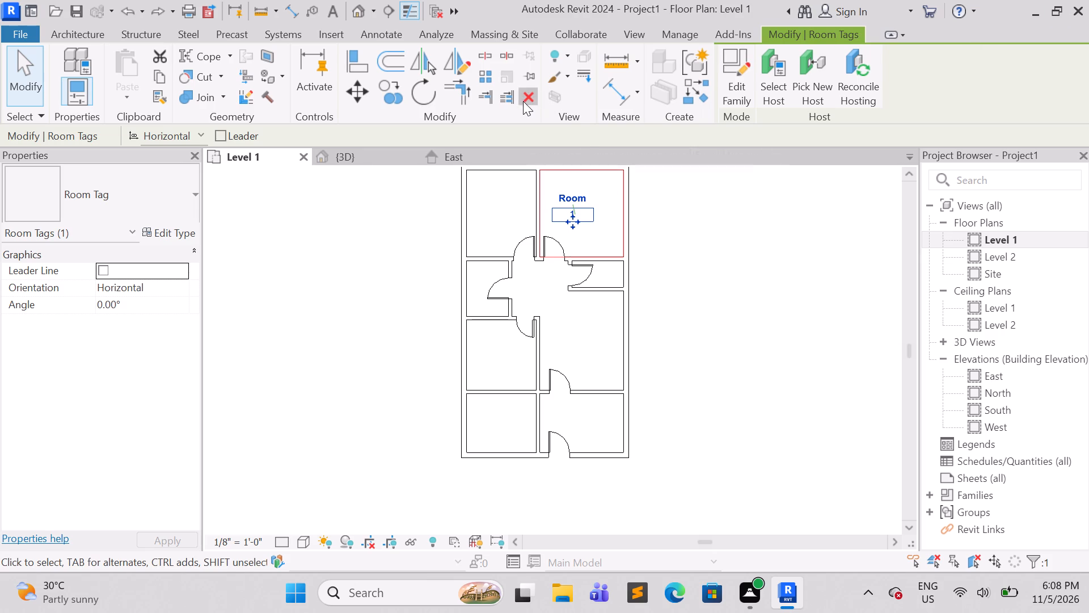
Delete the untagged room from the upper-right space of the plan.
{"action": "key", "text": "Escape"}
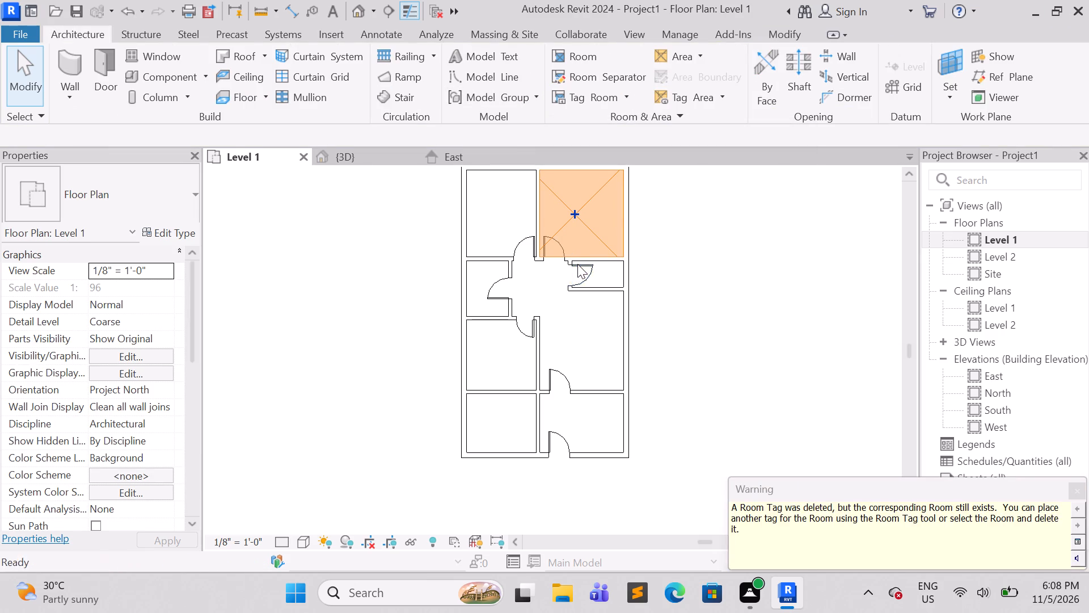
{"action": "key", "text": "Escape"}
{"action": "left_click", "coordinate": [583, 221]}
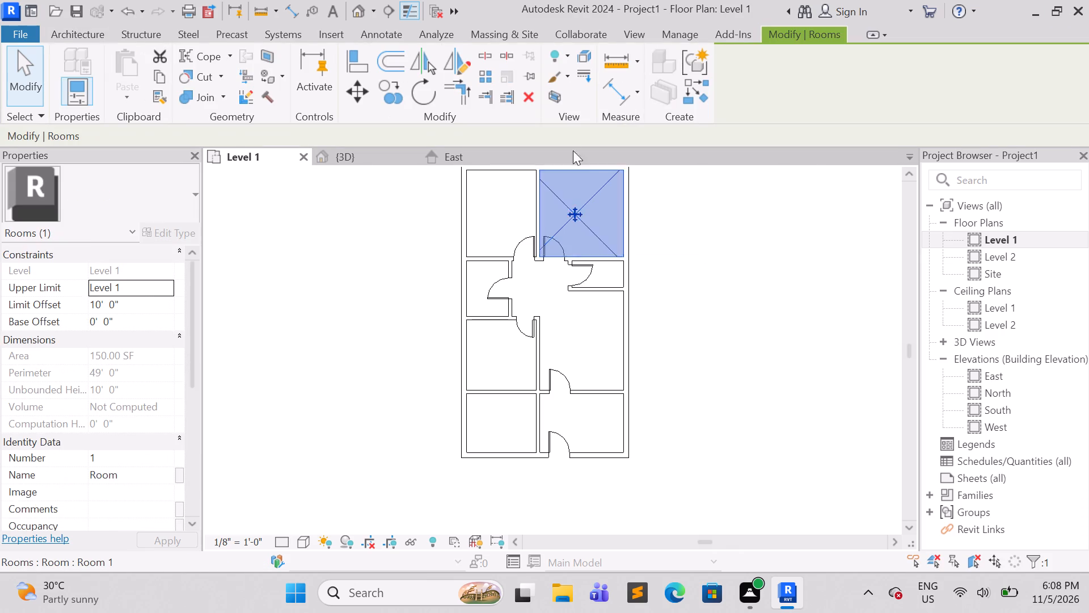
{"action": "left_click", "coordinate": [528, 91]}
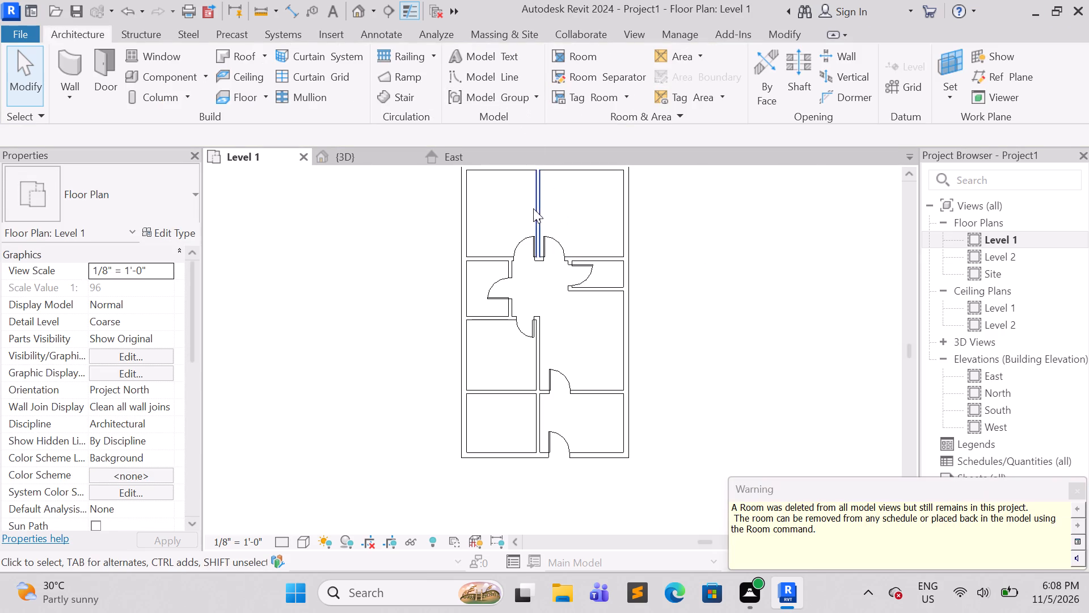
{"action": "key", "text": "Escape"}
Place a Single-Flush 34" x 80" door in the wall between the two bottom rooms, swinging into the lower-left room.
{"action": "scroll", "coordinate": [533, 337], "scroll_direction": "up", "scroll_amount": 3}
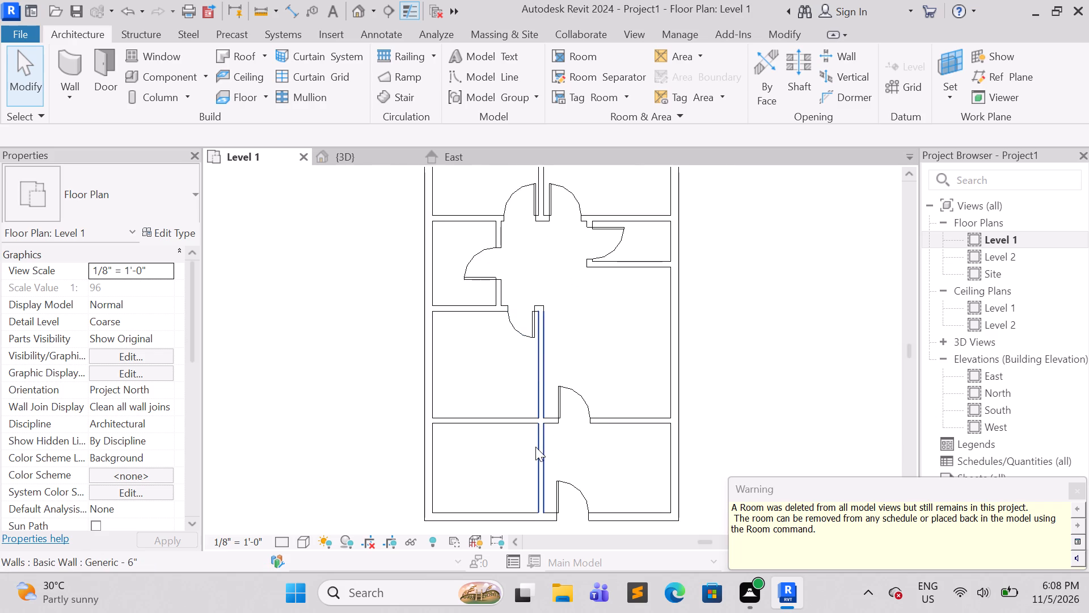
{"action": "scroll", "coordinate": [535, 475], "scroll_direction": "up", "scroll_amount": 2}
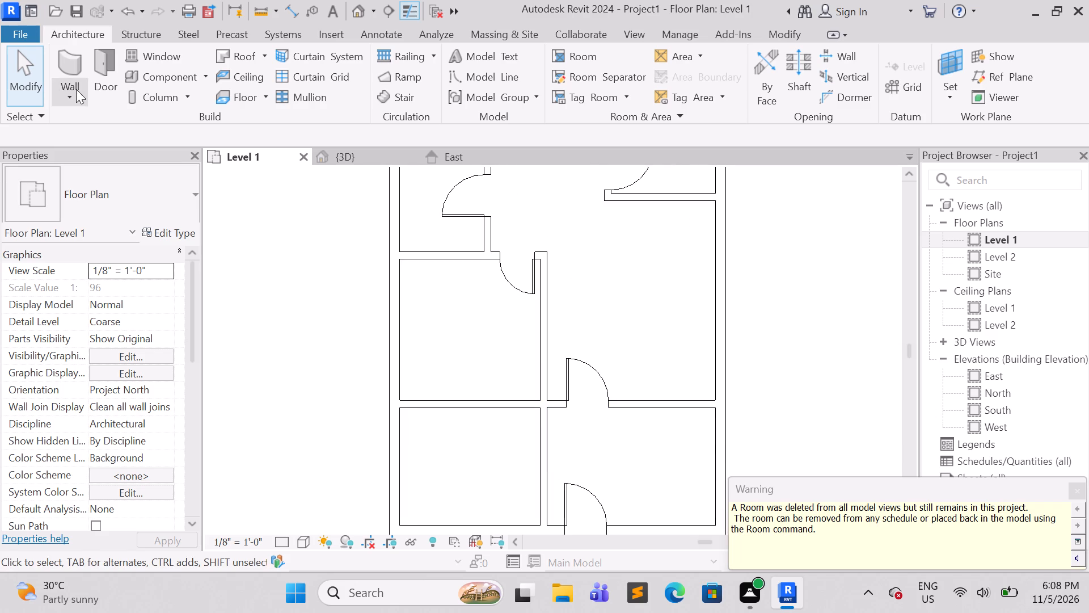
{"action": "left_click", "coordinate": [107, 82]}
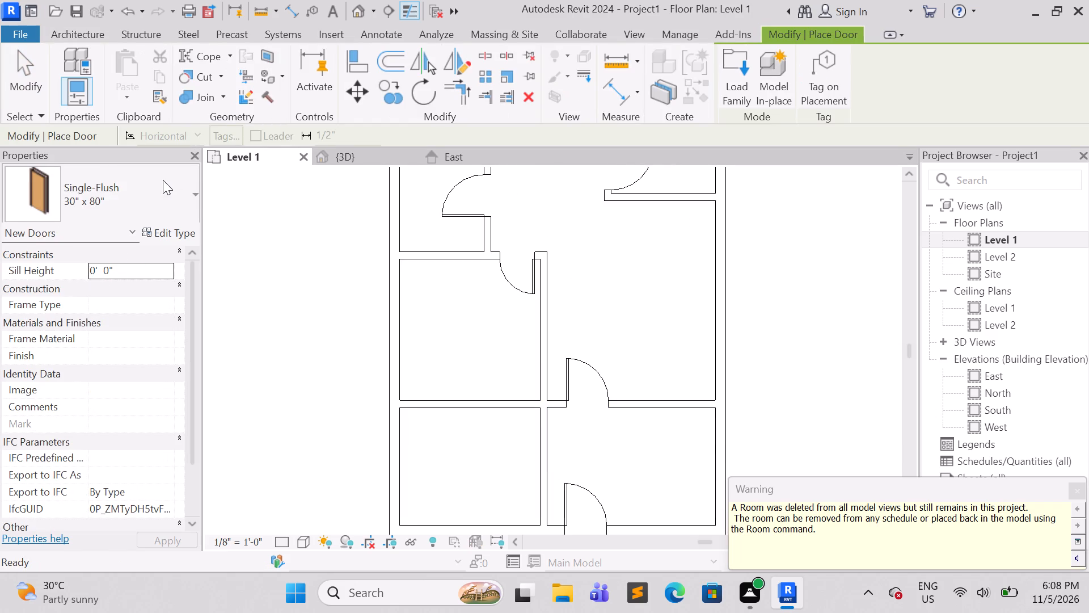
{"action": "left_click", "coordinate": [44, 195]}
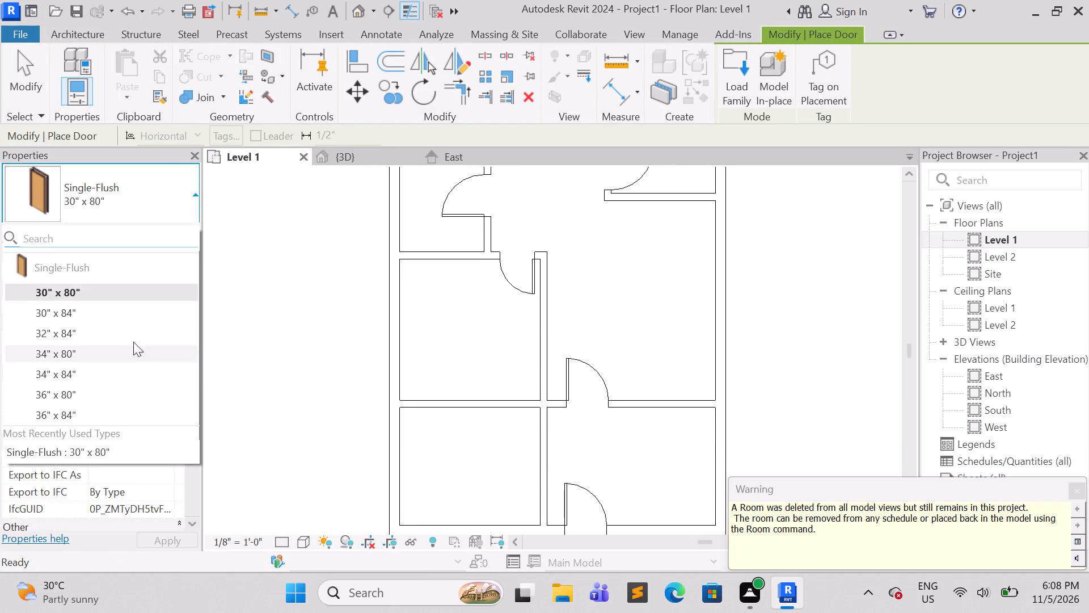
{"action": "left_click", "coordinate": [47, 348]}
{"action": "scroll", "coordinate": [438, 413], "scroll_direction": "down", "scroll_amount": 1}
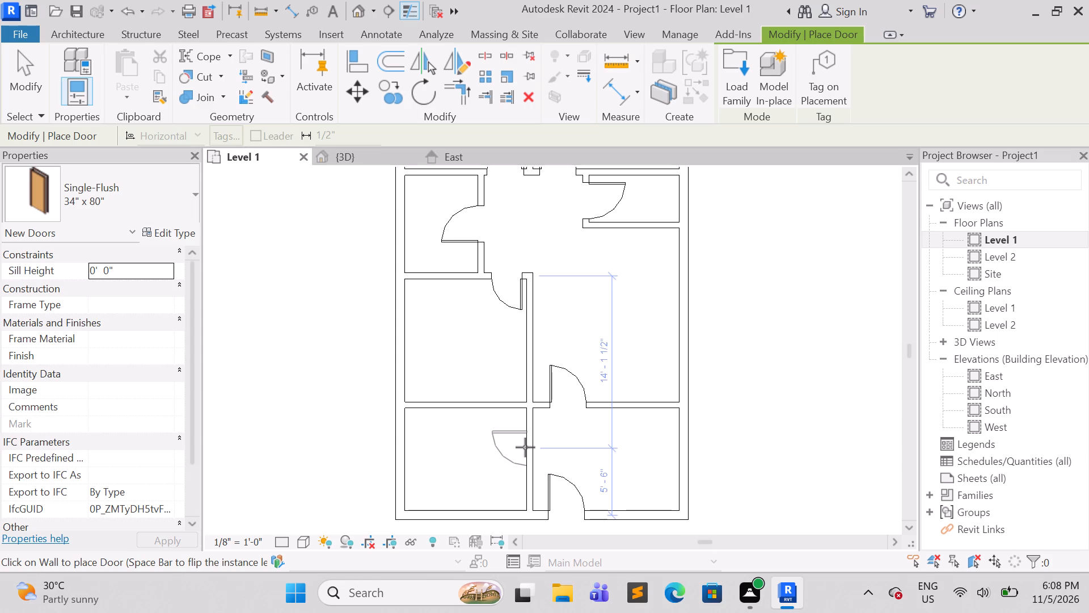
{"action": "left_click", "coordinate": [527, 439]}
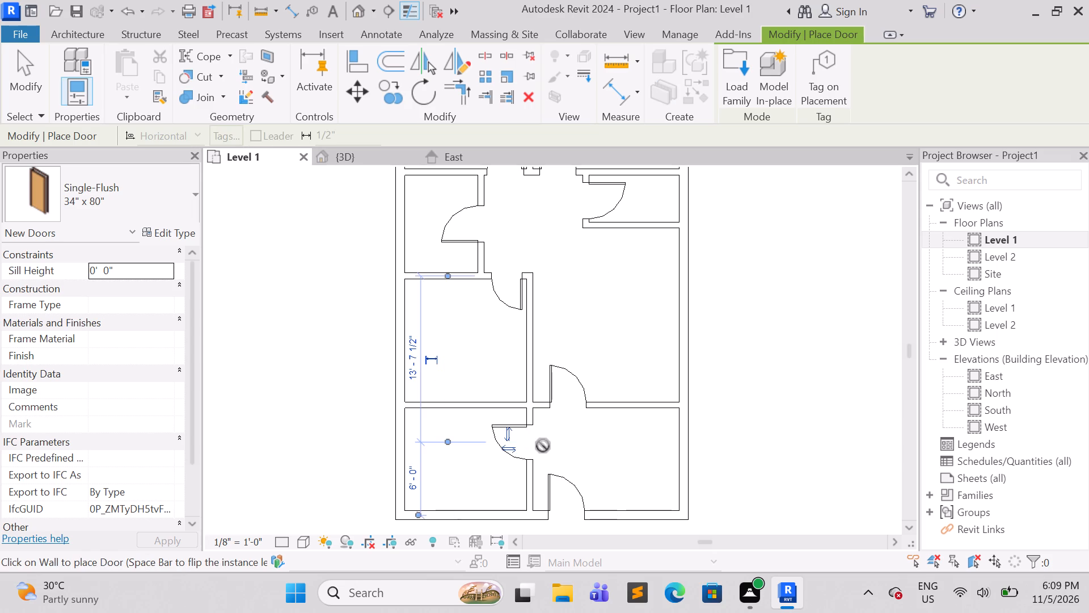
{"action": "key", "text": "Escape"}
{"action": "scroll", "coordinate": [575, 408], "scroll_direction": "down", "scroll_amount": 3}
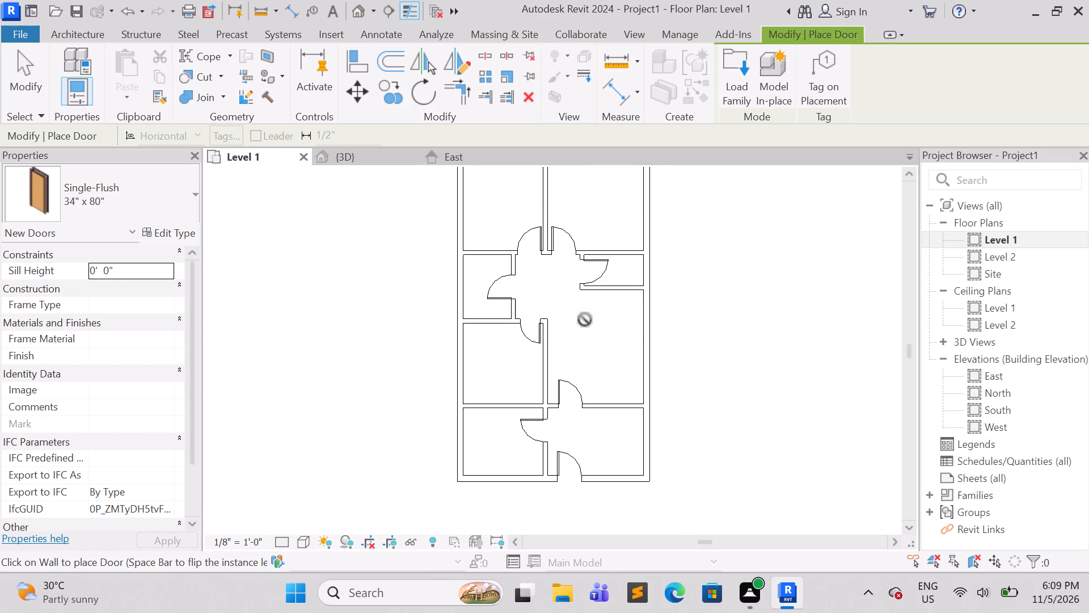
{"action": "key", "text": "Escape"}
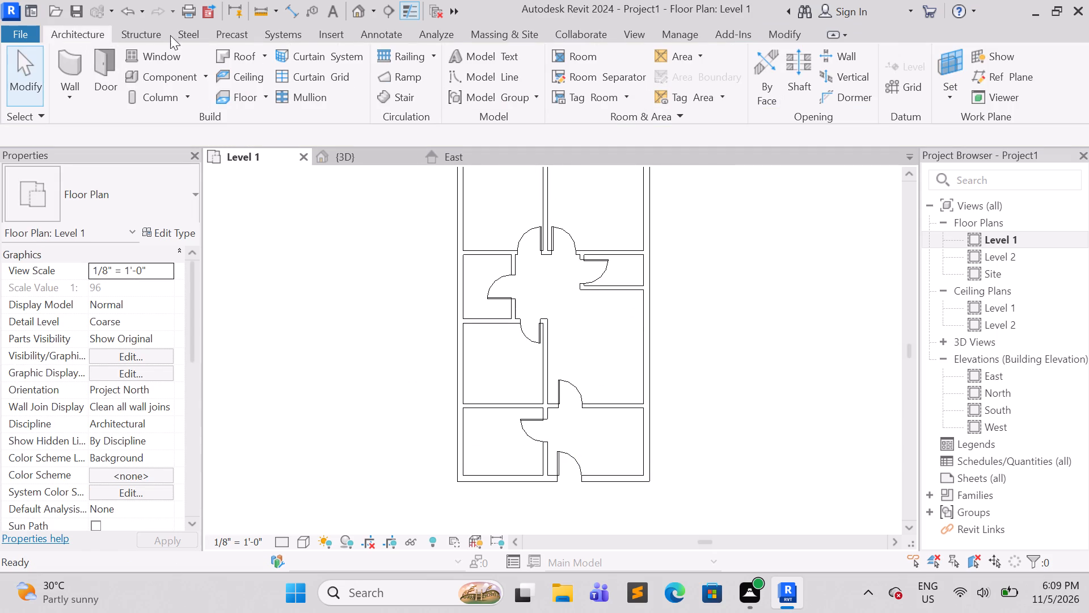
Draw a vertical room separation line up from the central wall's end and a horizontal one about 4'-5" long to the closet wall's end.
{"action": "left_click", "coordinate": [641, 77]}
{"action": "scroll", "coordinate": [562, 281], "scroll_direction": "up", "scroll_amount": 5}
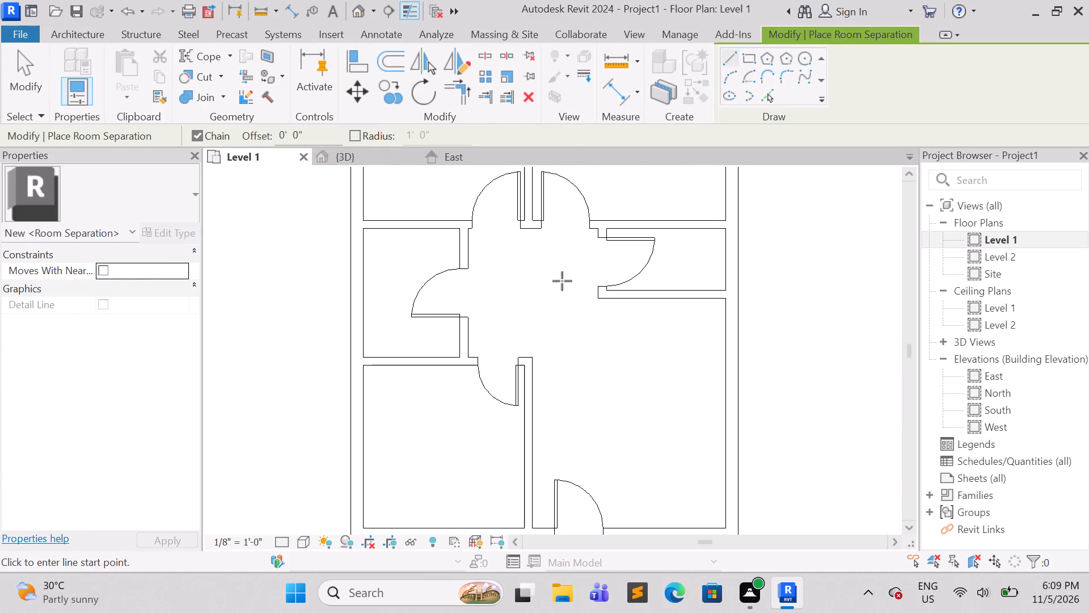
{"action": "scroll", "coordinate": [527, 360], "scroll_direction": "up", "scroll_amount": 4}
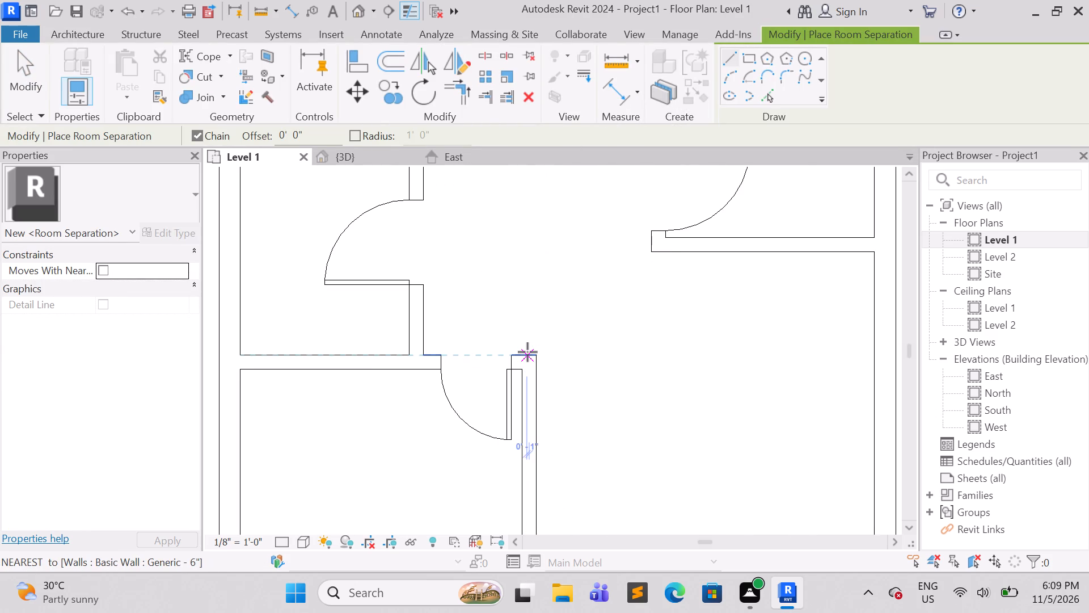
{"action": "left_click", "coordinate": [527, 352]}
{"action": "left_click", "coordinate": [523, 202]}
{"action": "key", "text": "Escape"}
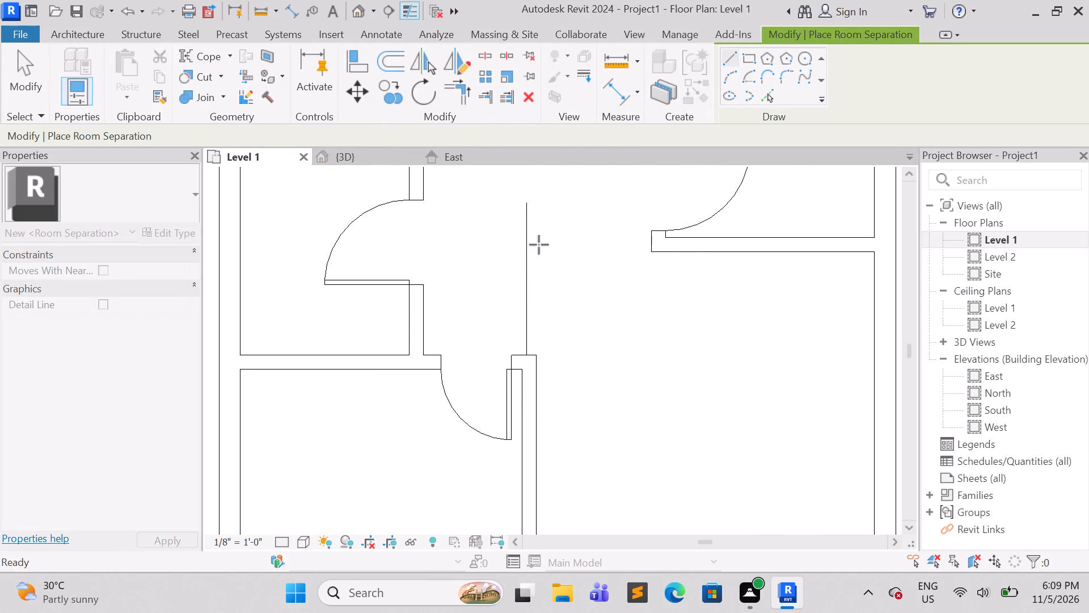
{"action": "left_click", "coordinate": [650, 242]}
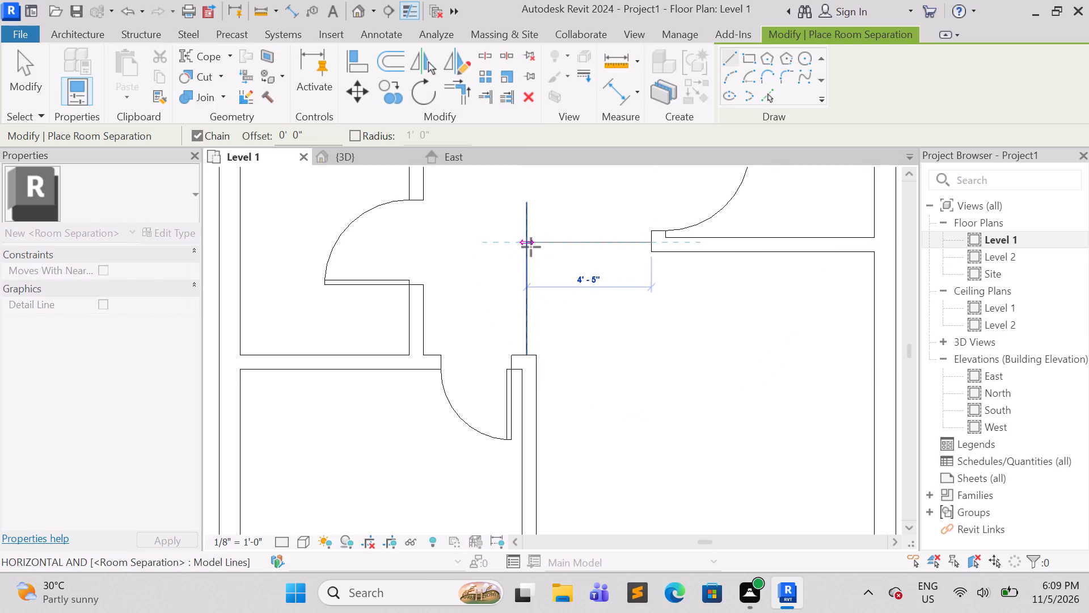
{"action": "left_click", "coordinate": [529, 243]}
{"action": "key", "text": "Escape"}
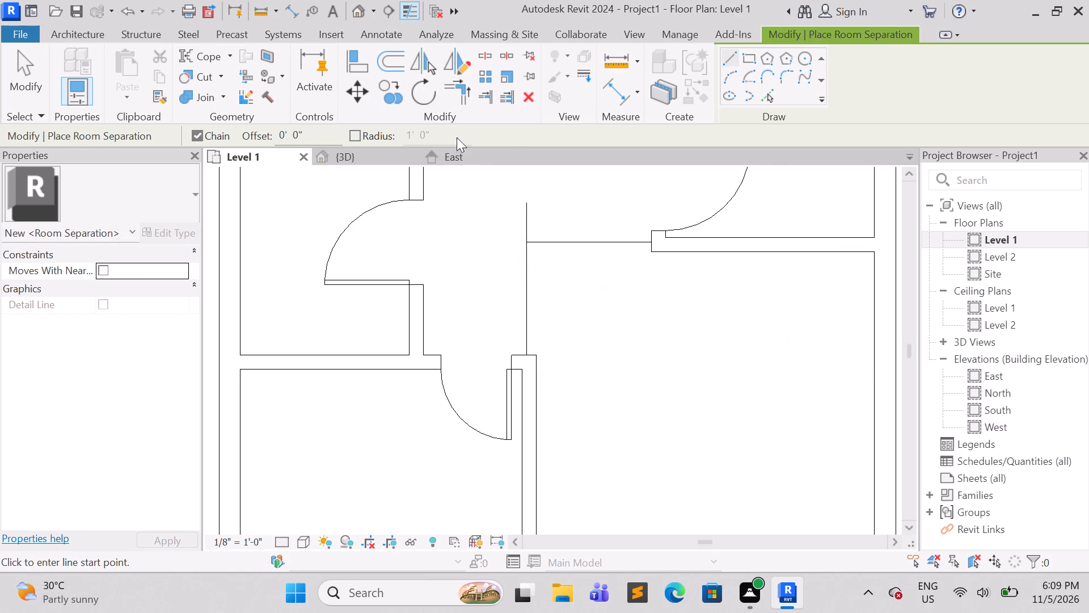
Trim the vertical and horizontal room separation lines to meet at a corner.
{"action": "left_click", "coordinate": [455, 89]}
{"action": "left_click", "coordinate": [525, 262]}
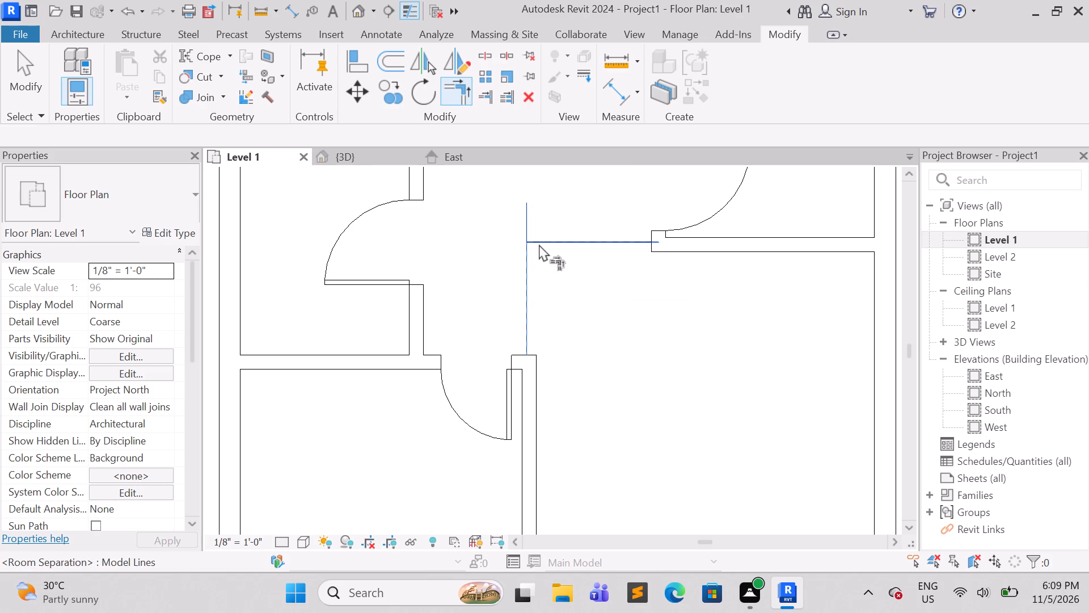
{"action": "left_click", "coordinate": [541, 242]}
{"action": "key", "text": "Escape"}
{"action": "scroll", "coordinate": [580, 293], "scroll_direction": "down", "scroll_amount": 5}
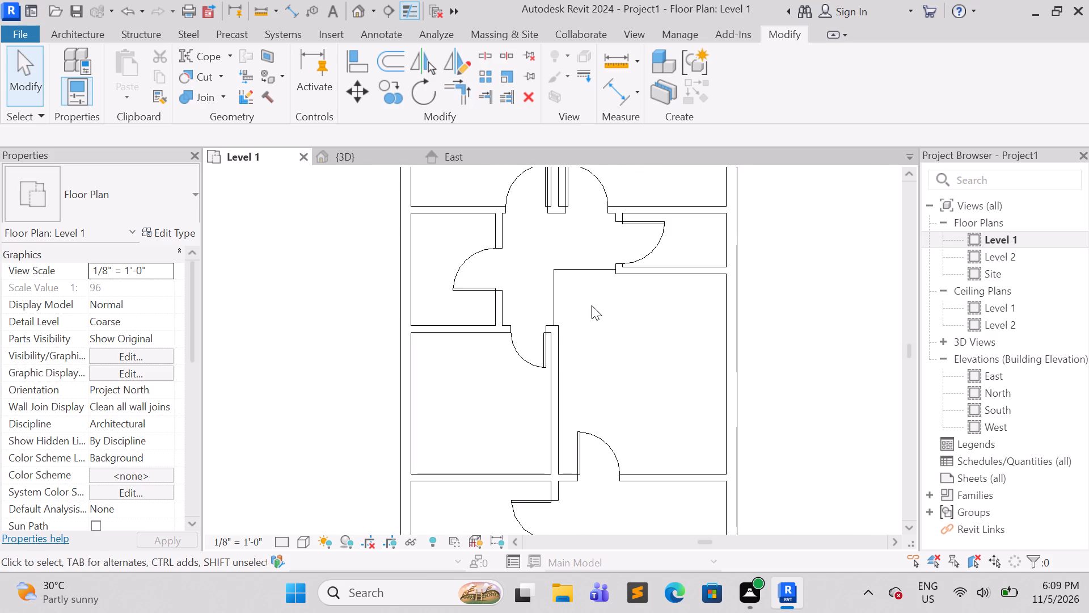
{"action": "key", "text": "Escape"}
{"action": "scroll", "coordinate": [597, 310], "scroll_direction": "down", "scroll_amount": 2}
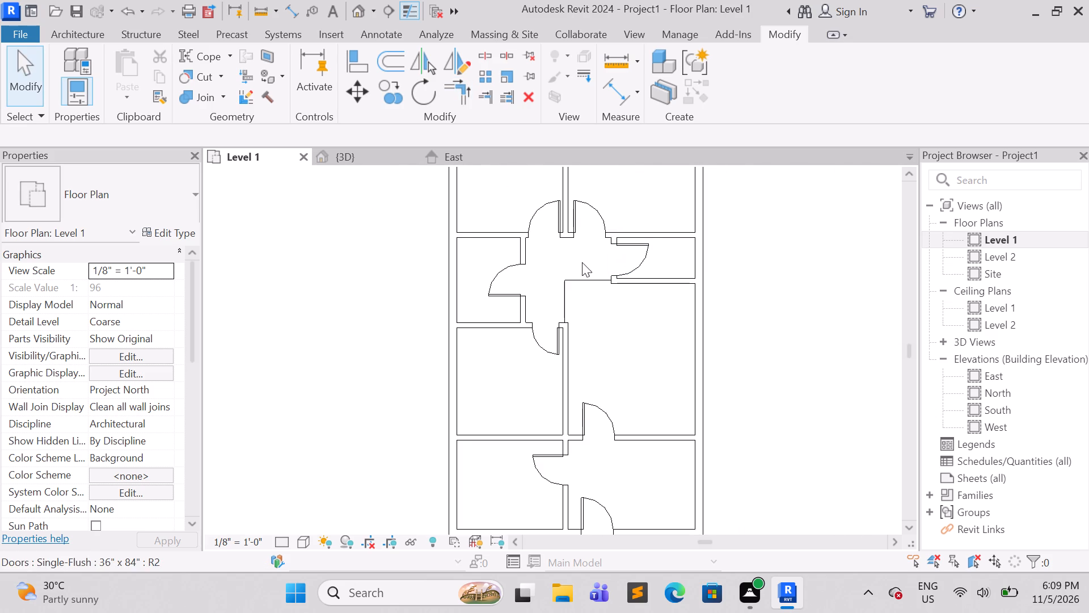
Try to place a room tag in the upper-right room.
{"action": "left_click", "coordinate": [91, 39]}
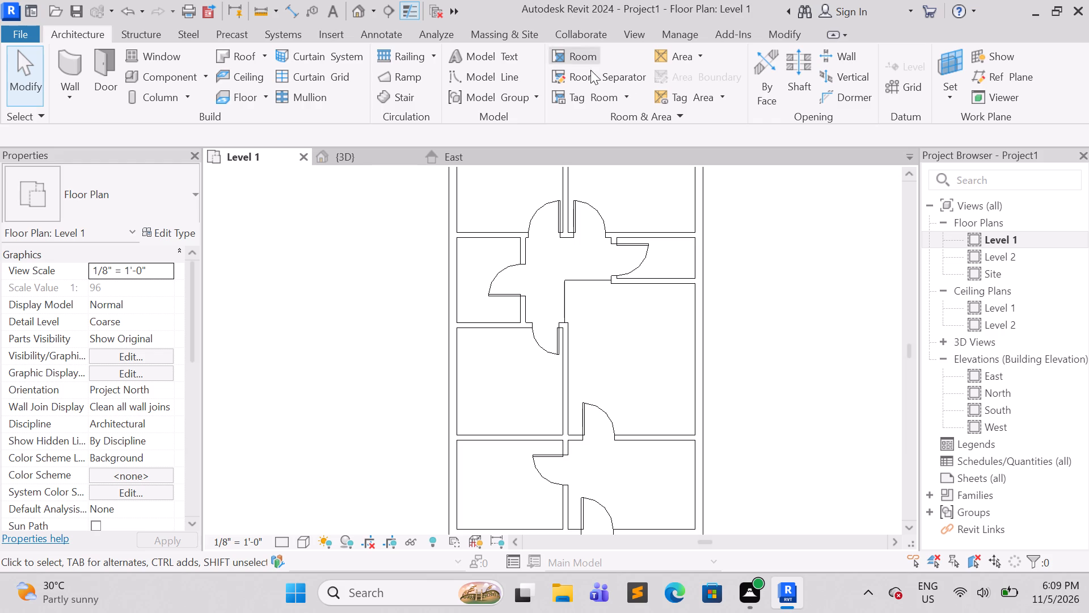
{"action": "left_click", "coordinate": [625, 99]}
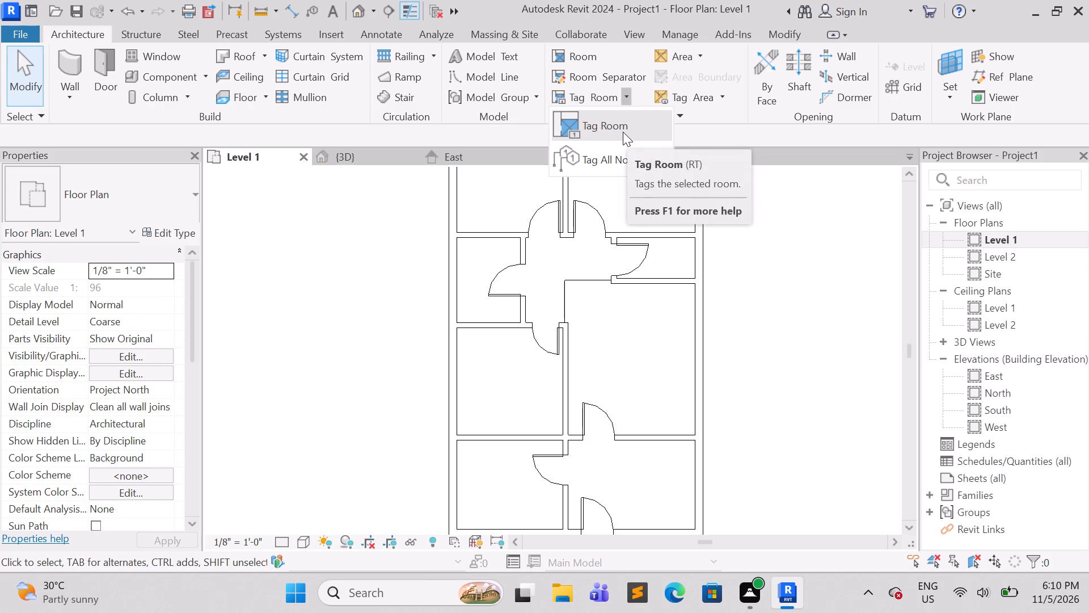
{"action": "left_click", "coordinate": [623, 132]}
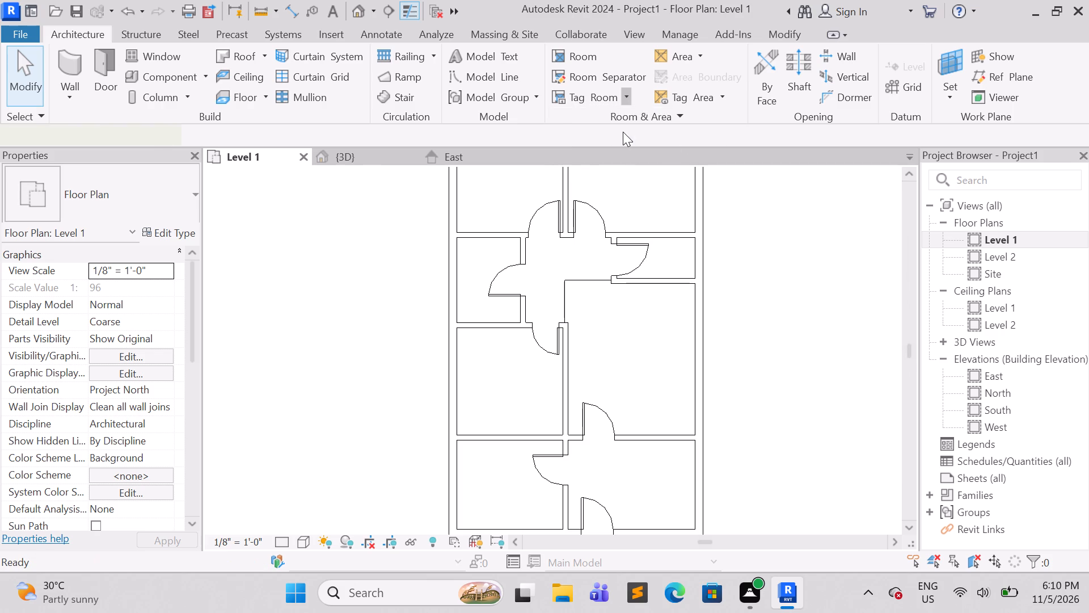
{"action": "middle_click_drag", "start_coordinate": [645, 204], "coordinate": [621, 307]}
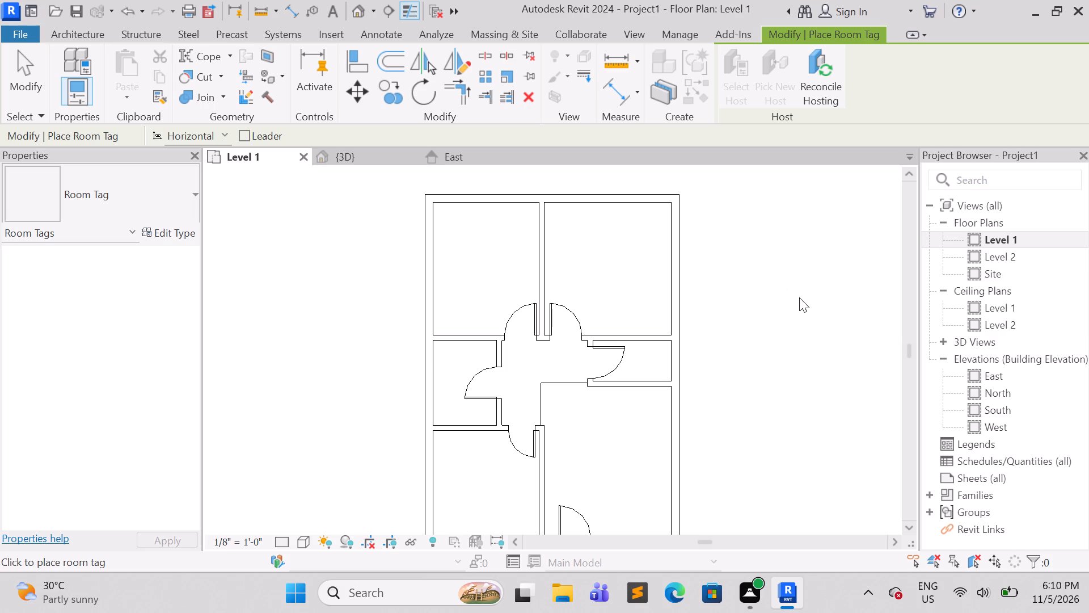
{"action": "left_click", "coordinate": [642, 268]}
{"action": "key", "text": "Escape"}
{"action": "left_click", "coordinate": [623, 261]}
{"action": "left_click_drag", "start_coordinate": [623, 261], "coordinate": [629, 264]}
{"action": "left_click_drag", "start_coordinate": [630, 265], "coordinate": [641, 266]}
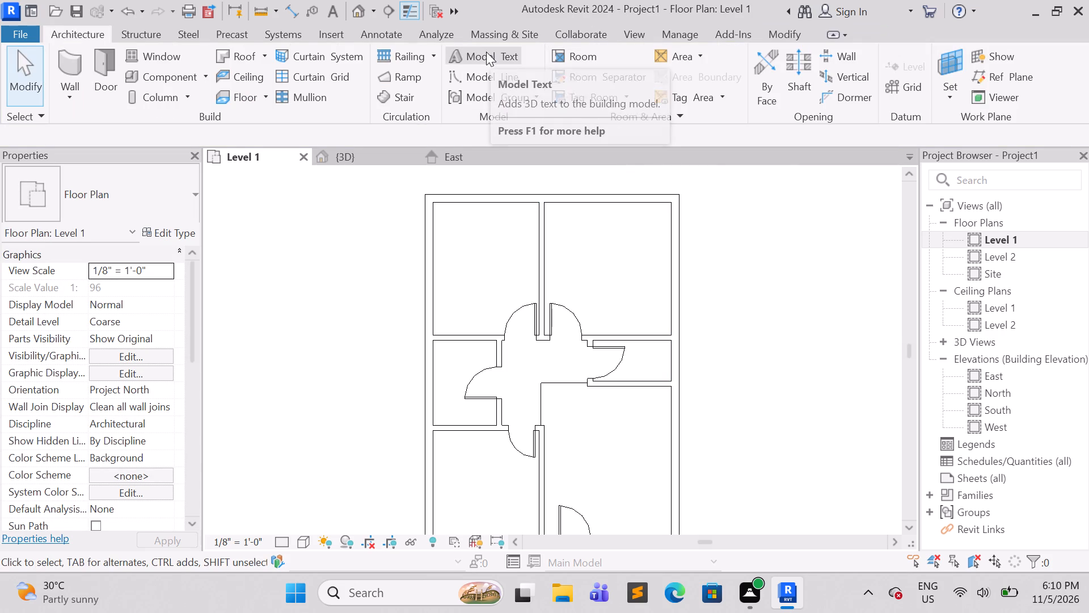
Draw a rectangle of Generic - 6" architectural walls about 15' wide in the empty area east of the house.
{"action": "scroll", "coordinate": [638, 282], "scroll_direction": "down", "scroll_amount": 5}
{"action": "middle_click_drag", "start_coordinate": [761, 387], "coordinate": [757, 387]}
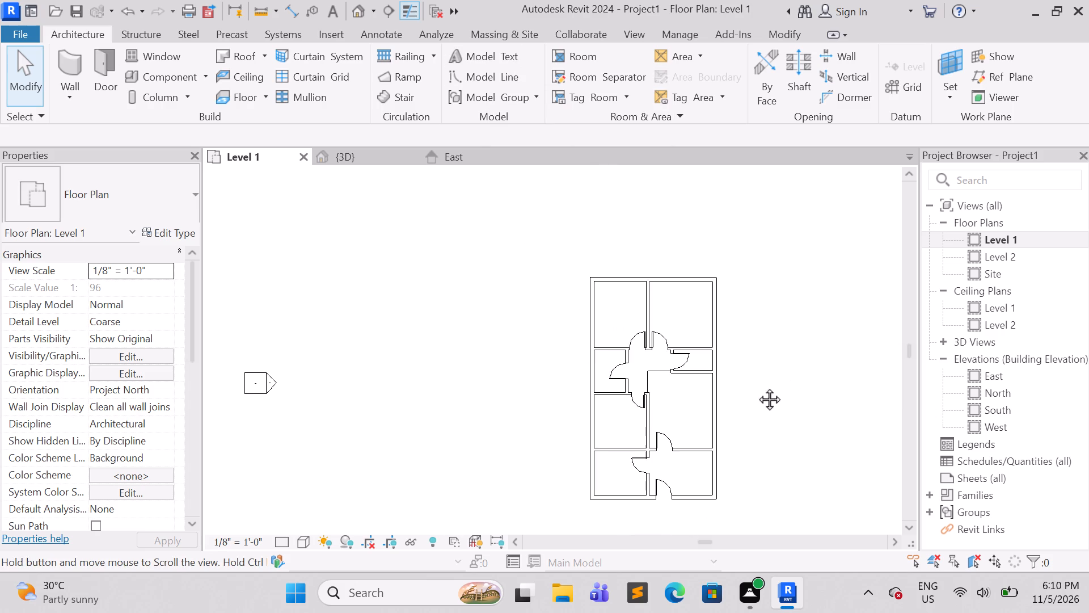
{"action": "middle_click_drag", "start_coordinate": [757, 387], "coordinate": [482, 431]}
{"action": "left_click", "coordinate": [64, 100]}
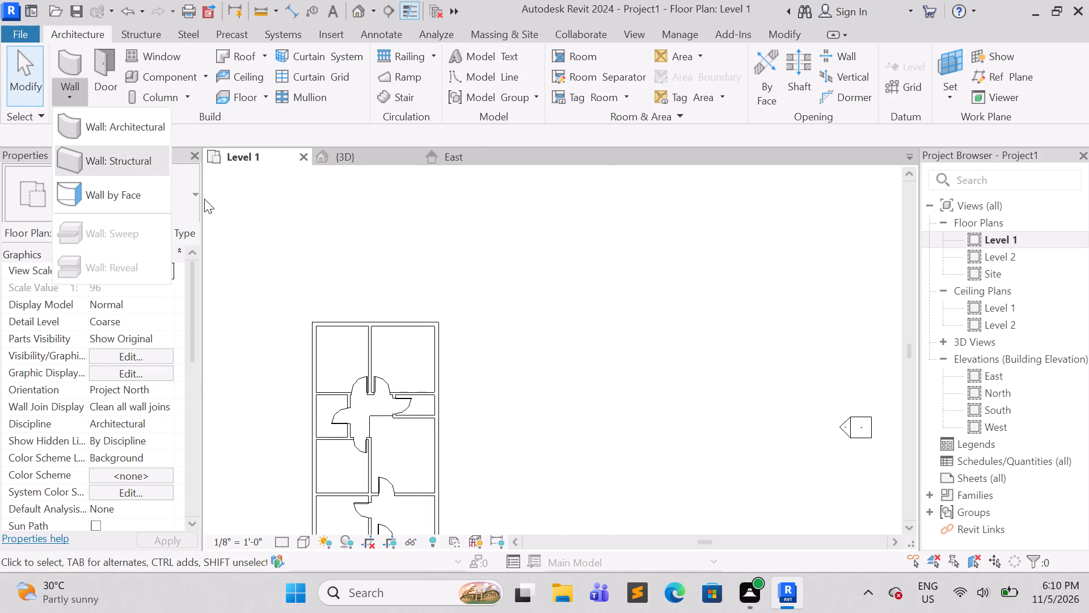
{"action": "left_click", "coordinate": [111, 125]}
{"action": "left_click", "coordinate": [579, 283]}
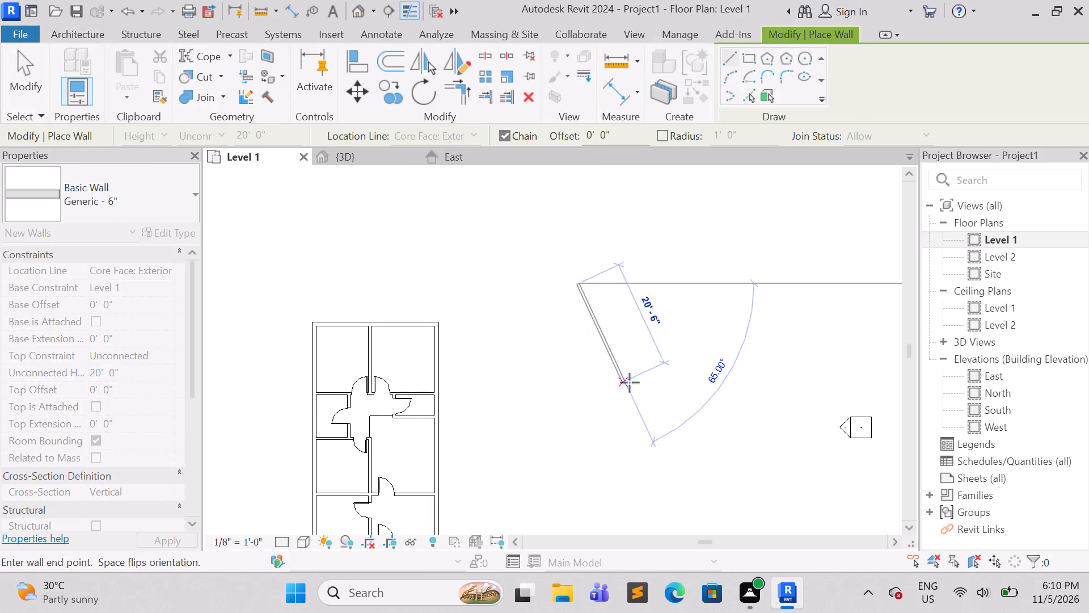
{"action": "left_click", "coordinate": [744, 57]}
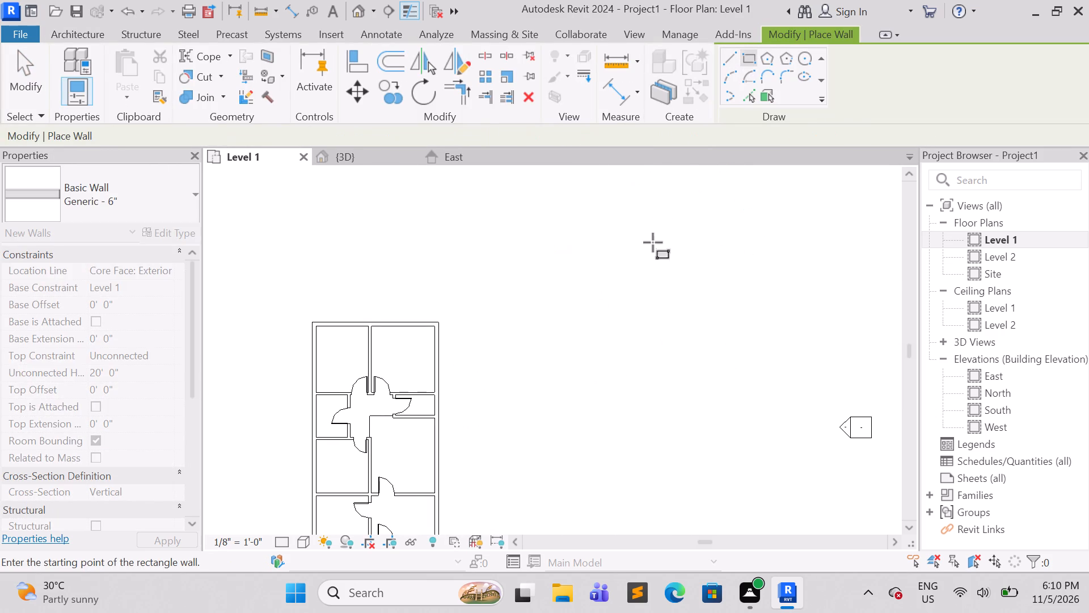
{"action": "left_click", "coordinate": [612, 261]}
{"action": "left_click", "coordinate": [694, 346]}
{"action": "right_click", "coordinate": [691, 348]}
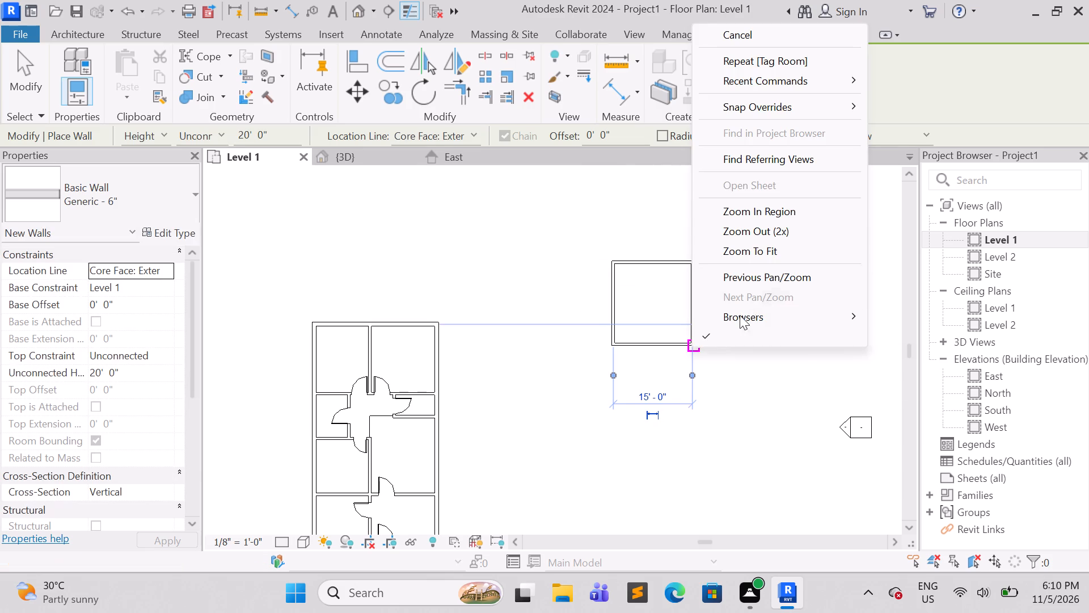
{"action": "left_click", "coordinate": [753, 39]}
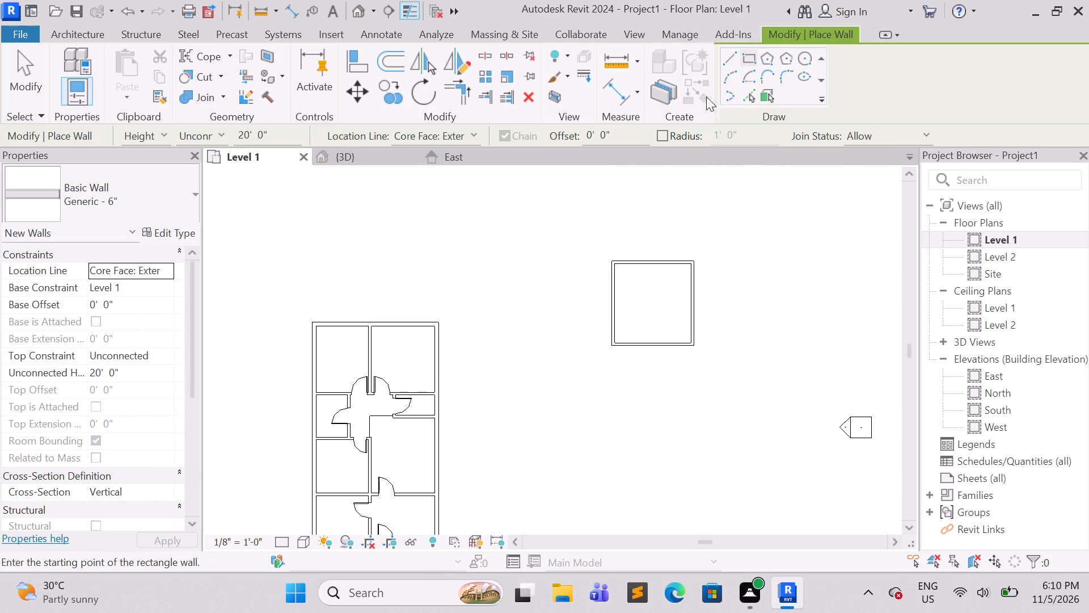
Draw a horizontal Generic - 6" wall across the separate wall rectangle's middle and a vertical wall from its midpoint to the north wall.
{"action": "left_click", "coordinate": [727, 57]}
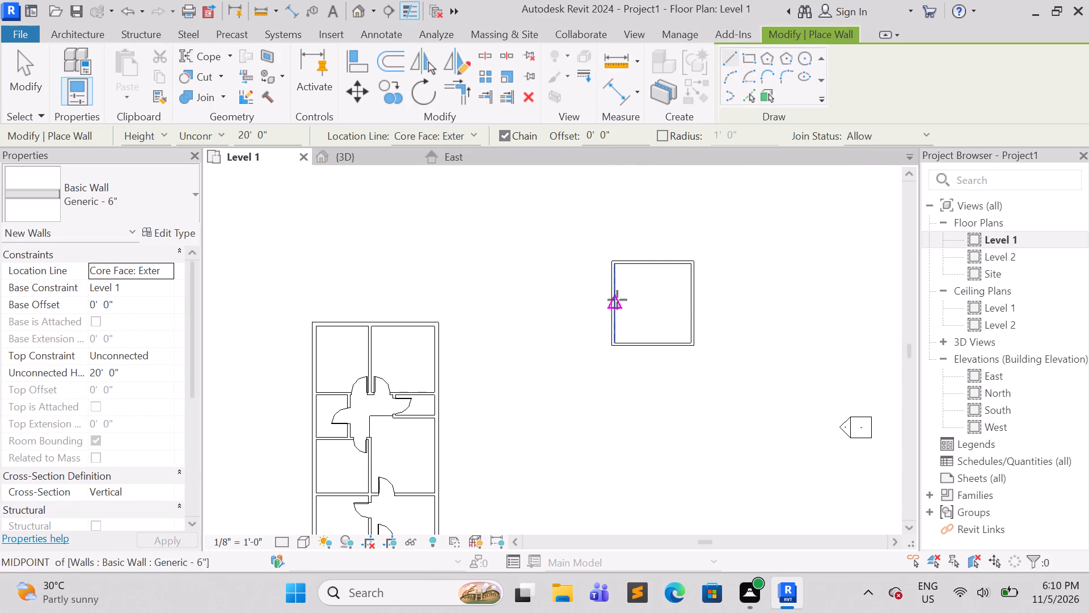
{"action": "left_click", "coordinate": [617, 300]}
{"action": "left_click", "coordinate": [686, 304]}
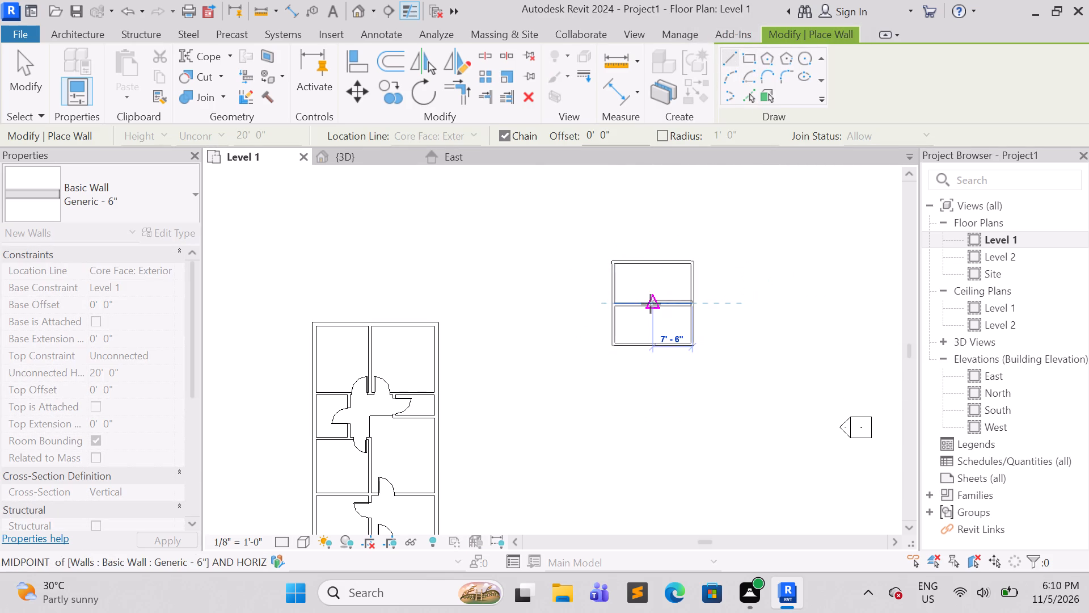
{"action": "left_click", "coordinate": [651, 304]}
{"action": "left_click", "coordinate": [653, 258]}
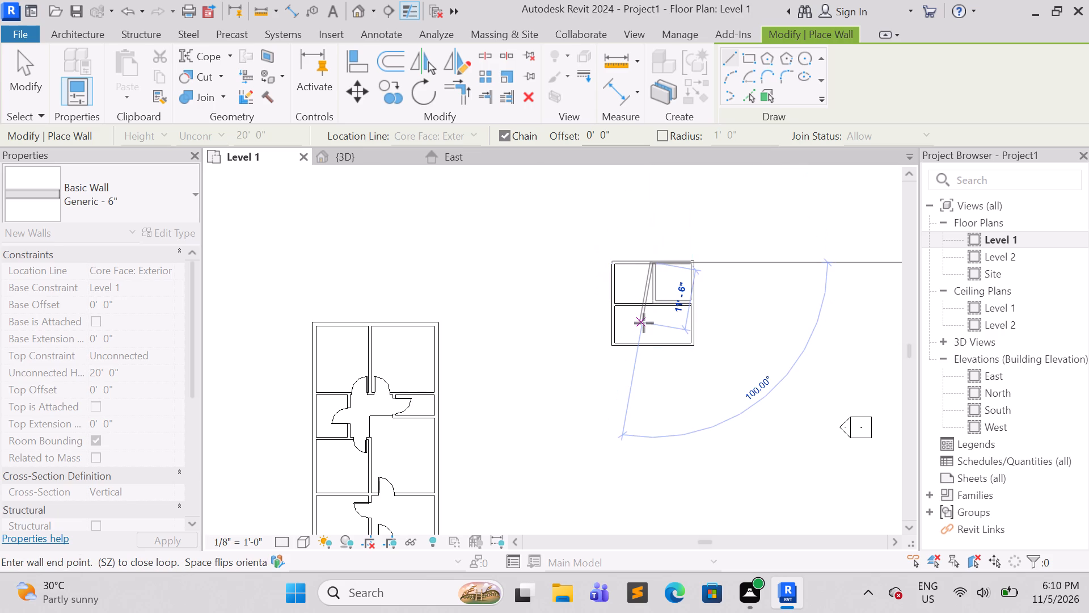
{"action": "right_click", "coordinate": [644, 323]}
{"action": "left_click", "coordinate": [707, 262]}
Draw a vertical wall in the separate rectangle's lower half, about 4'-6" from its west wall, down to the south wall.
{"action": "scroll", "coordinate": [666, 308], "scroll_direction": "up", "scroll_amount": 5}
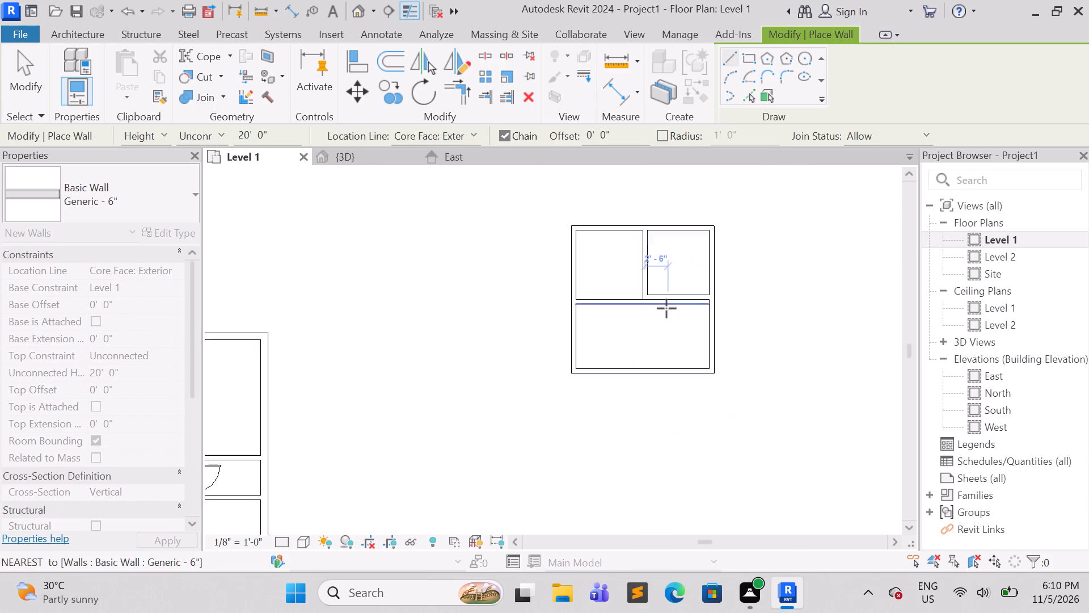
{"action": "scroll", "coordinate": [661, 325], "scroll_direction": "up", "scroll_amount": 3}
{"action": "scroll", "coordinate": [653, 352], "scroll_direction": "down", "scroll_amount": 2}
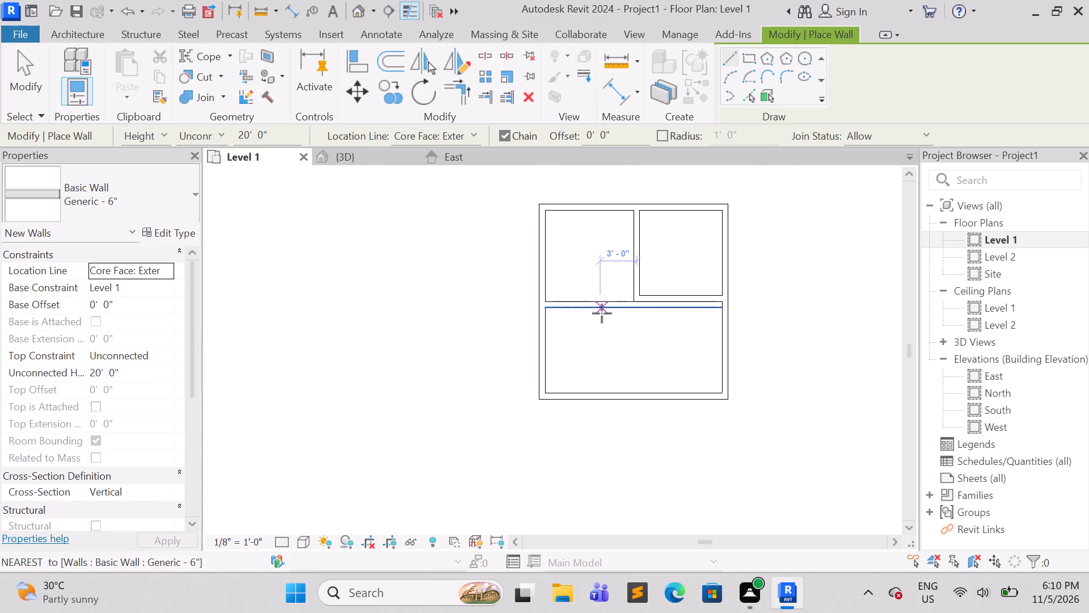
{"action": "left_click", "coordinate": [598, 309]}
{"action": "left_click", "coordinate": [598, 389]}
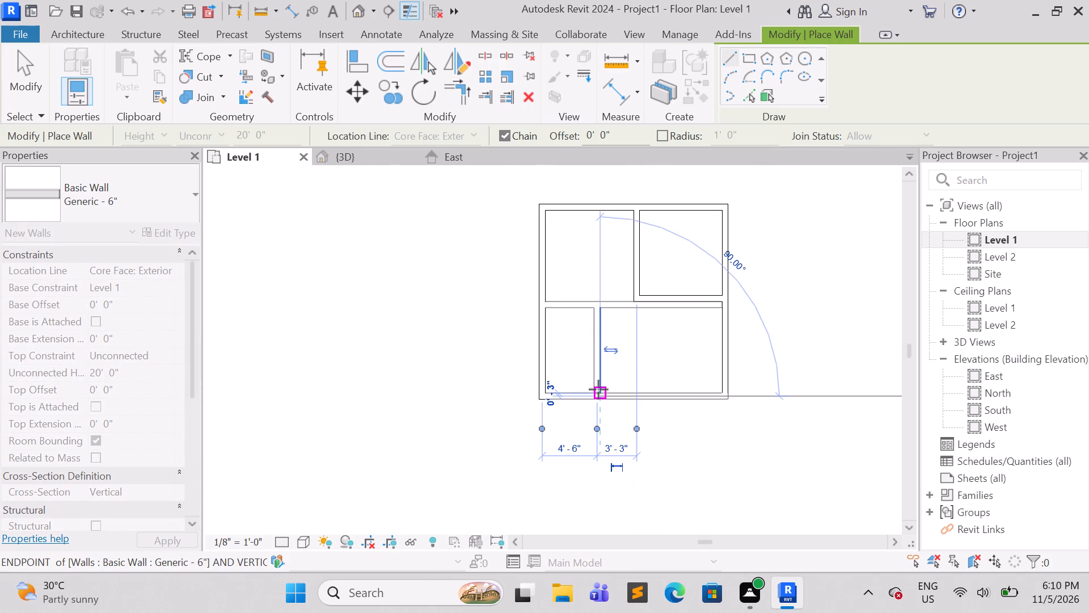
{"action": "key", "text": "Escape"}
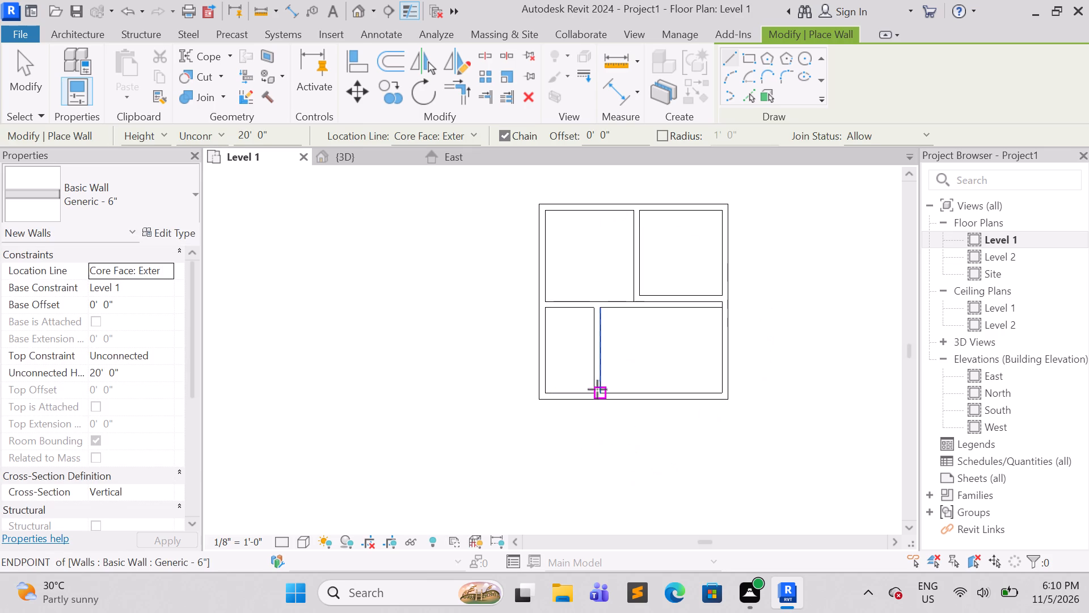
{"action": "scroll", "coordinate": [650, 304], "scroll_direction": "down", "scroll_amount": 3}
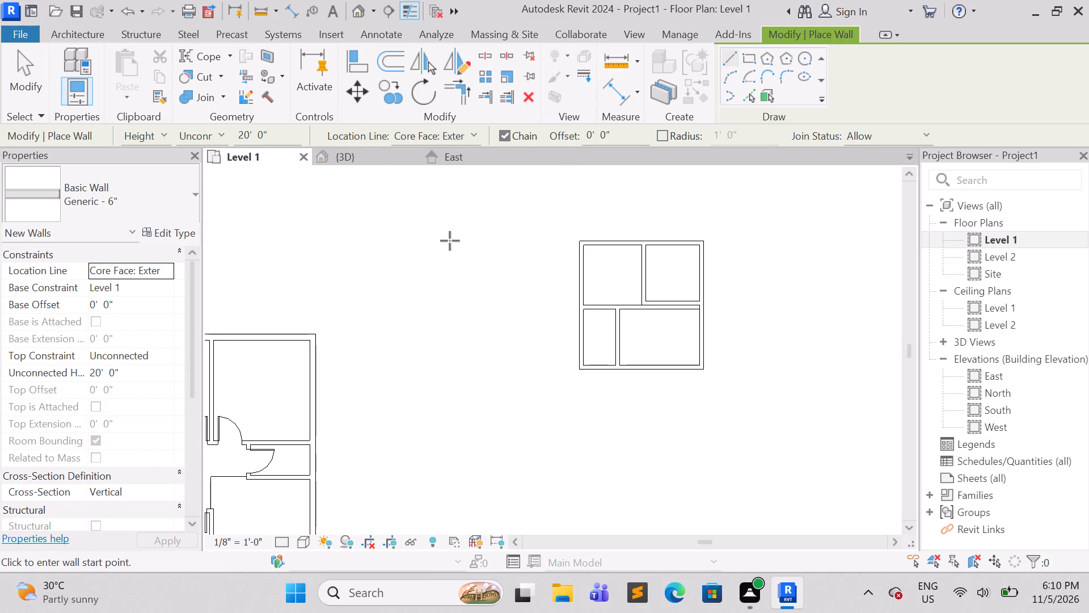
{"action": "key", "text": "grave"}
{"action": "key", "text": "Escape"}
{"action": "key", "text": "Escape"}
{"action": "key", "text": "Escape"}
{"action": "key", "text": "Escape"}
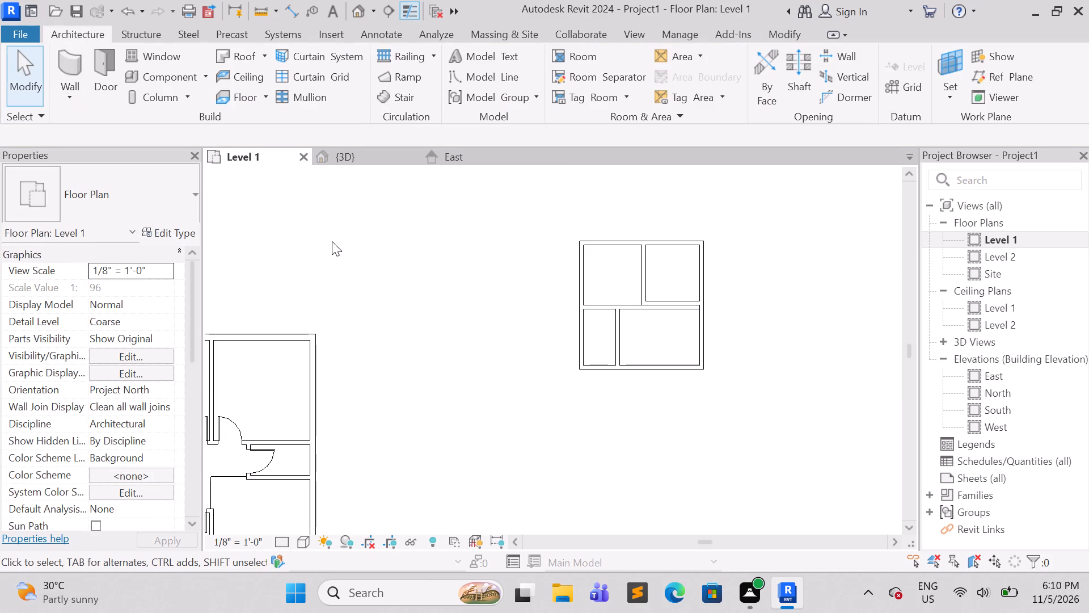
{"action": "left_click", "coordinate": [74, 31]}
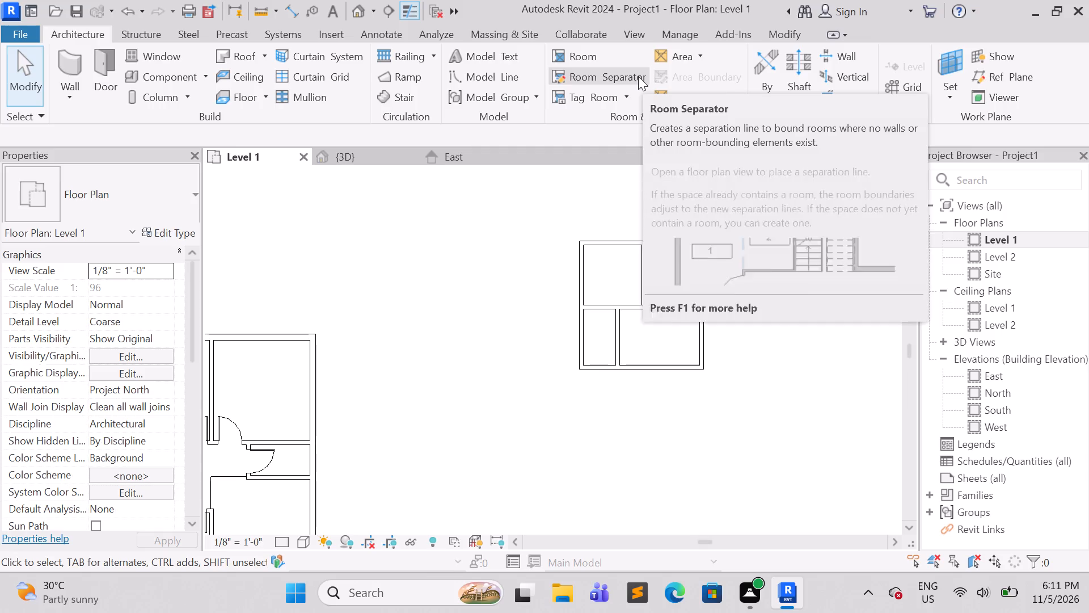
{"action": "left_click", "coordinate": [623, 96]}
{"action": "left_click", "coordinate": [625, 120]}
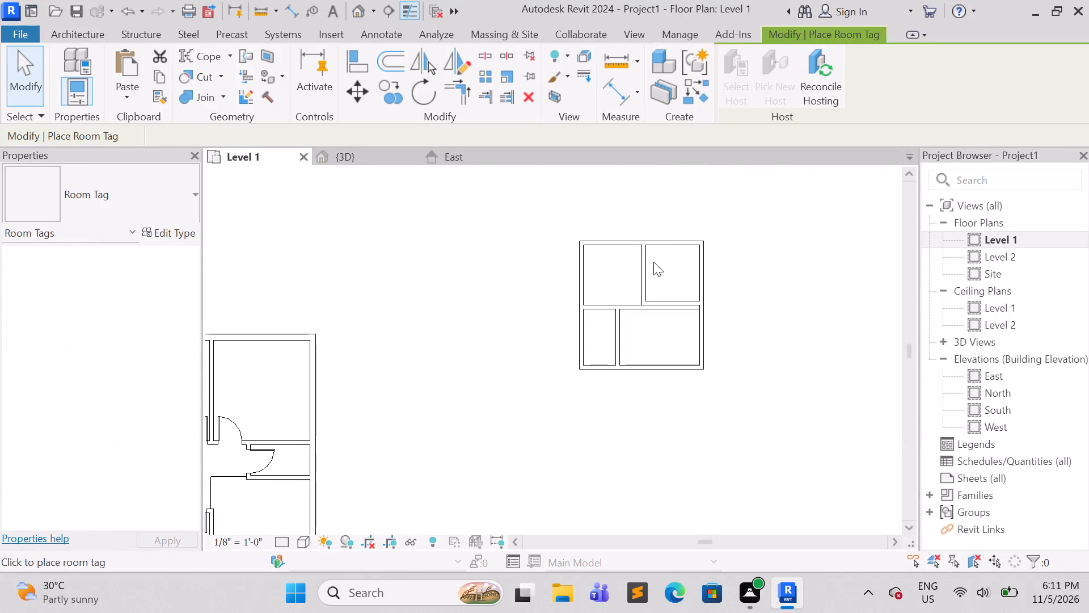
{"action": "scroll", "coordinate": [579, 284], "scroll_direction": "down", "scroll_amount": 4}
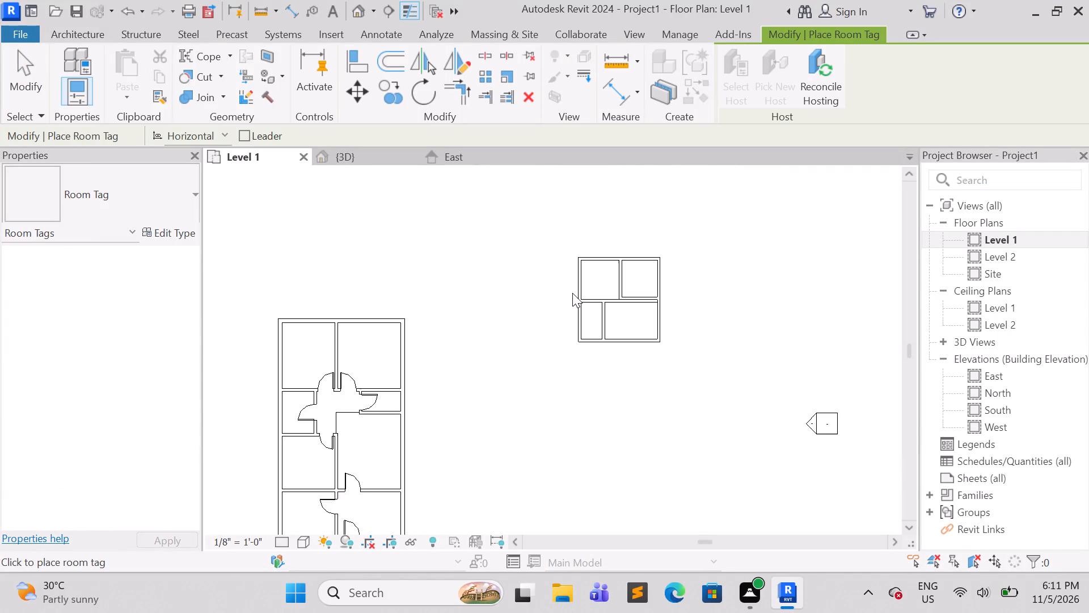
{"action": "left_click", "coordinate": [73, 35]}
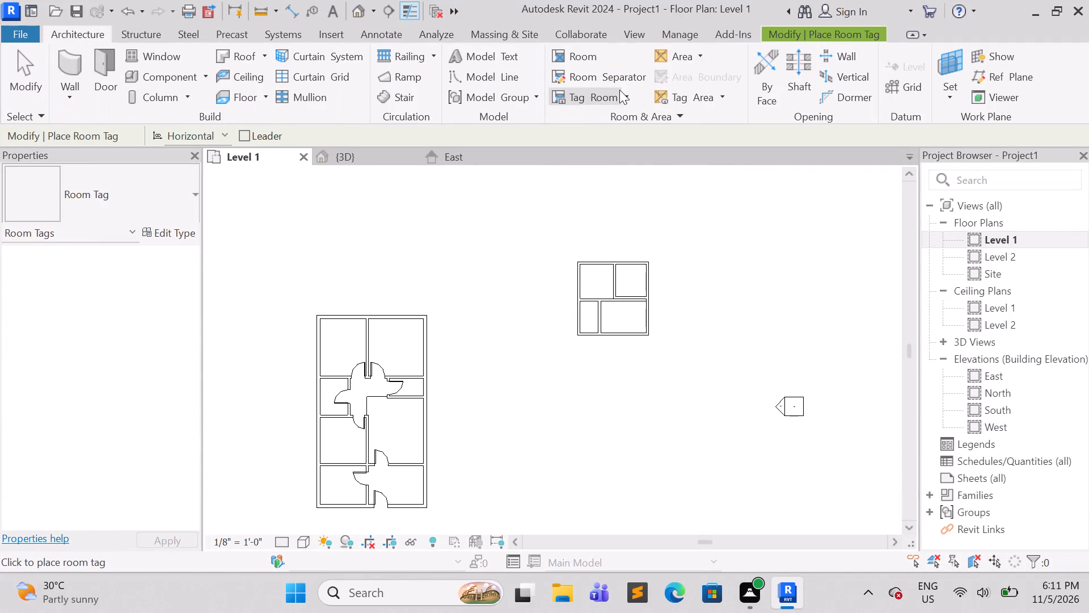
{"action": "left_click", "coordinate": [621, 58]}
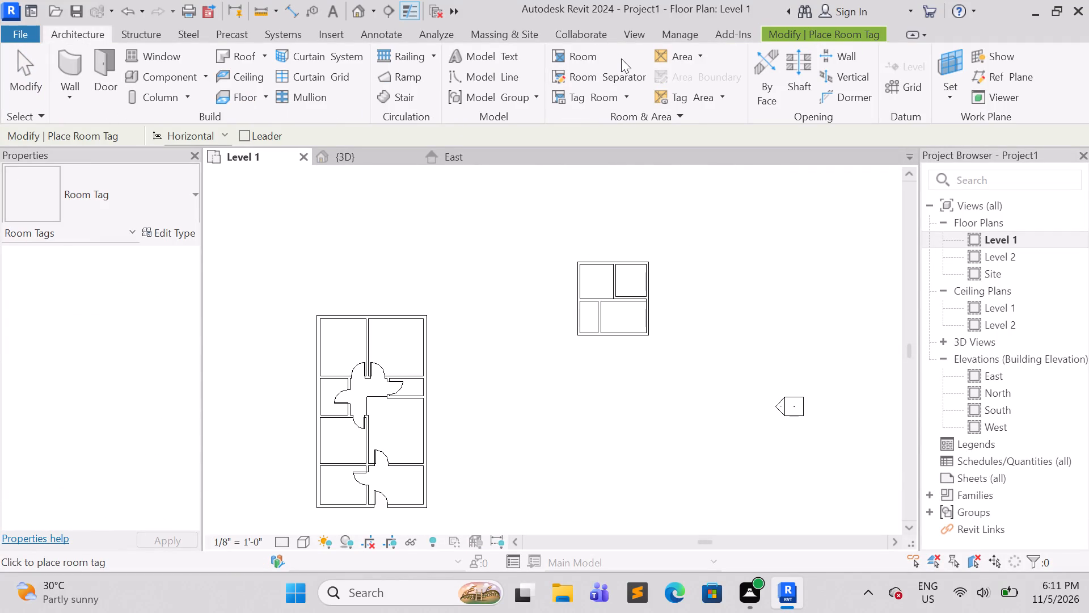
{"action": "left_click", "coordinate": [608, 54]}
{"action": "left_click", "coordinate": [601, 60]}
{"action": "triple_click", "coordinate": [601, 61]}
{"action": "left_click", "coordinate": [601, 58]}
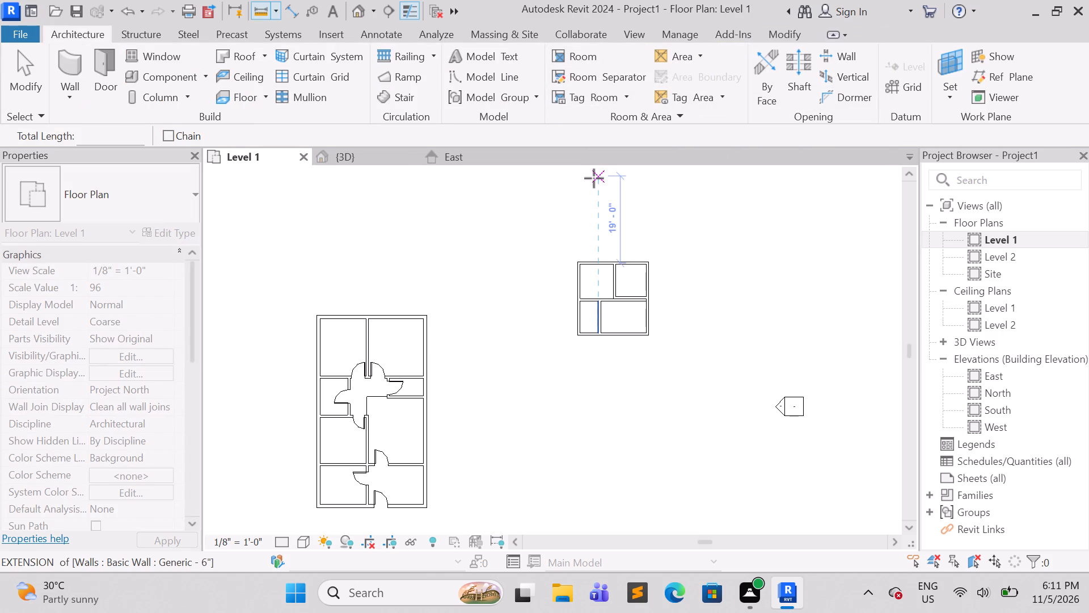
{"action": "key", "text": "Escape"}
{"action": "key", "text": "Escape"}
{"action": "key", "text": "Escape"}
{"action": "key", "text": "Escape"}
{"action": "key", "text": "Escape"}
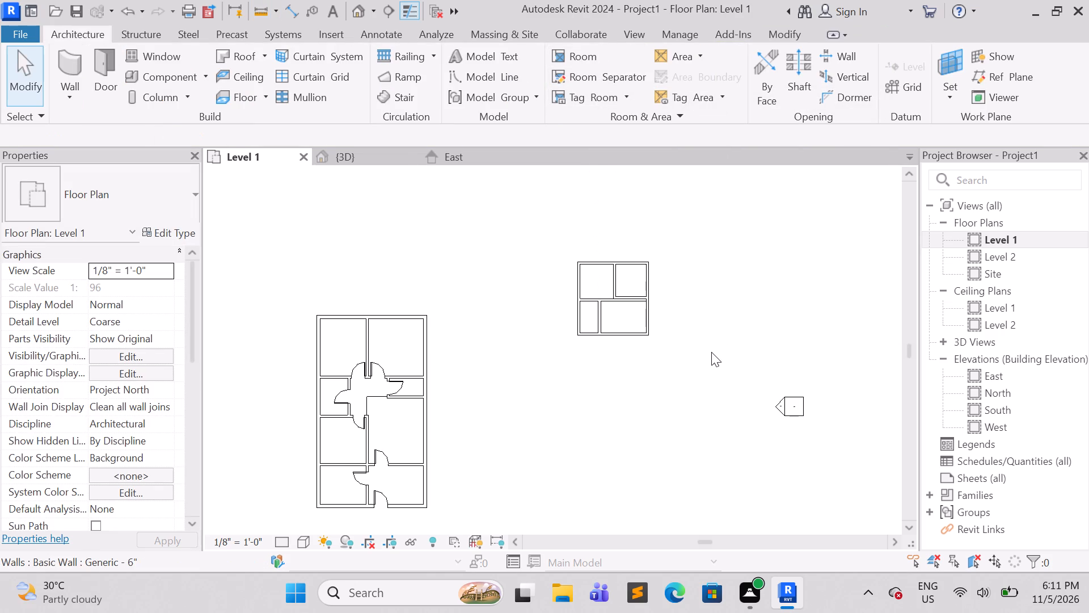
Delete the separate wall rectangle east of the house together with its partition walls.
{"action": "left_click", "coordinate": [711, 352]}
{"action": "left_click_drag", "start_coordinate": [707, 374], "coordinate": [559, 252]}
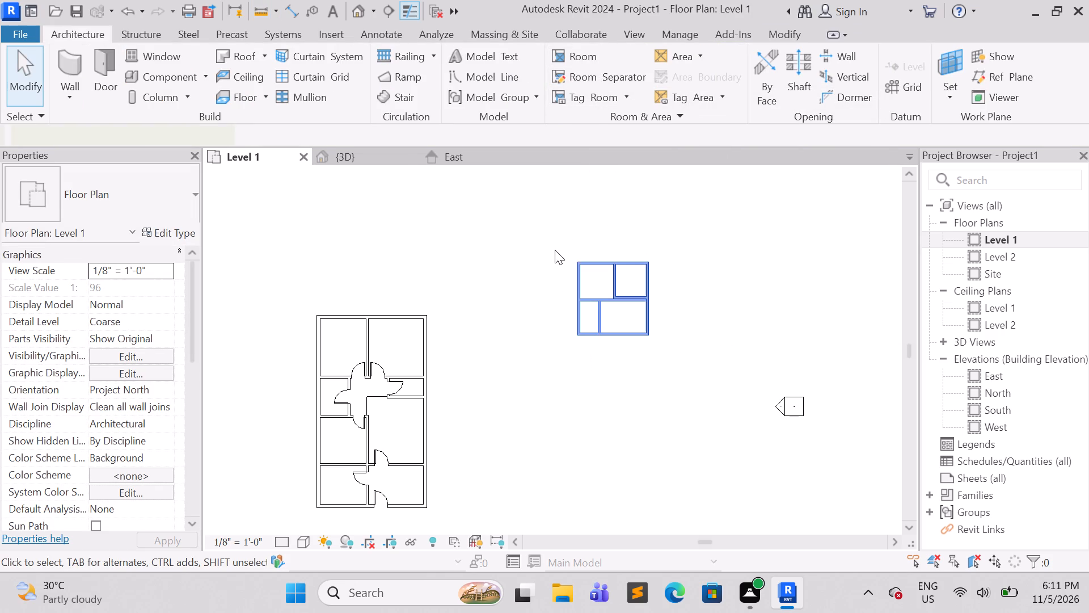
{"action": "left_click", "coordinate": [530, 96]}
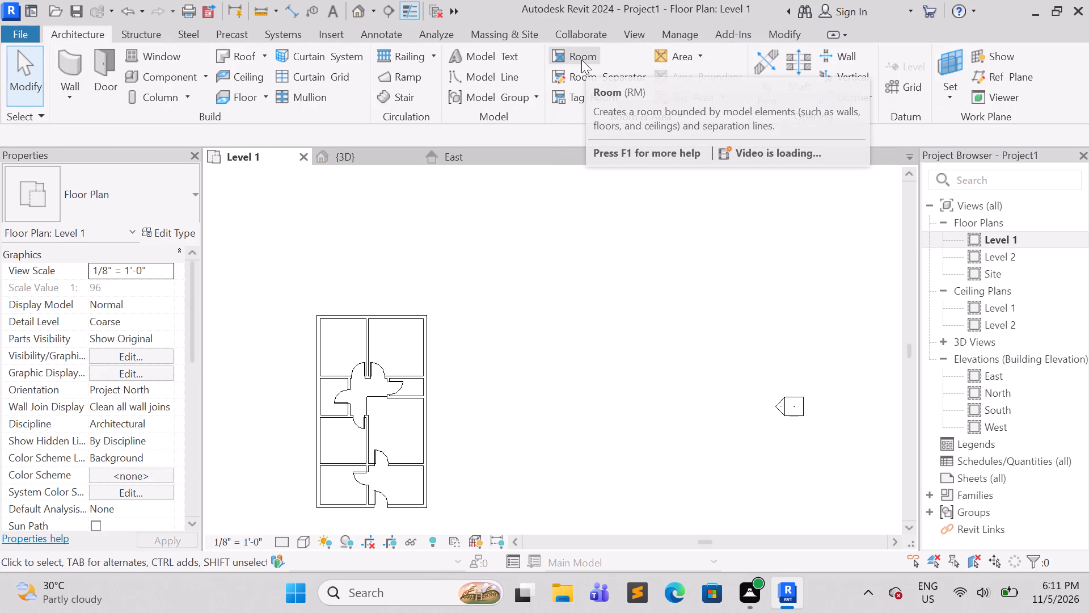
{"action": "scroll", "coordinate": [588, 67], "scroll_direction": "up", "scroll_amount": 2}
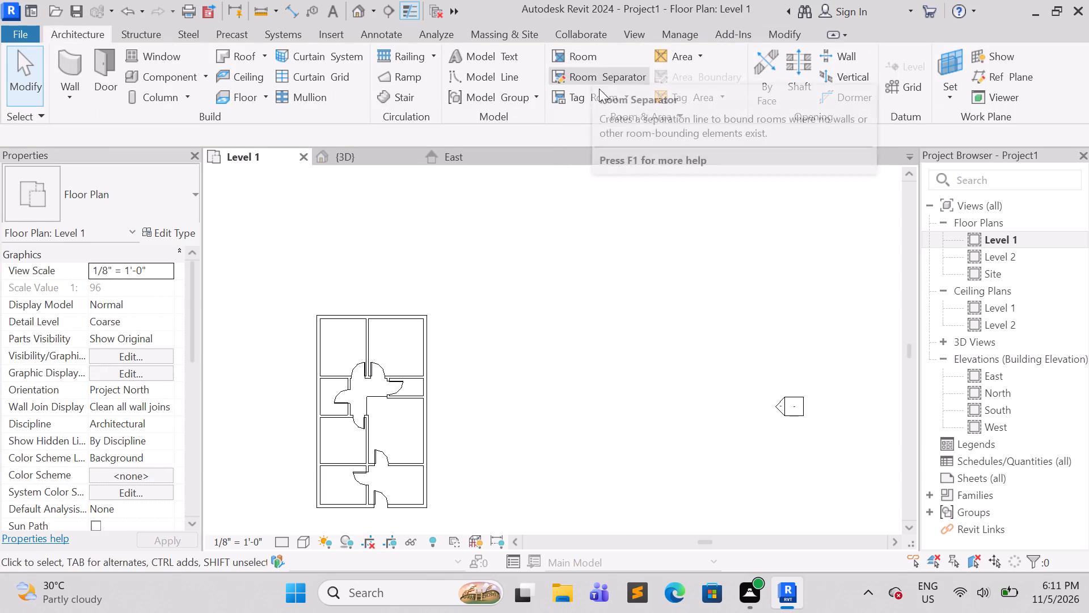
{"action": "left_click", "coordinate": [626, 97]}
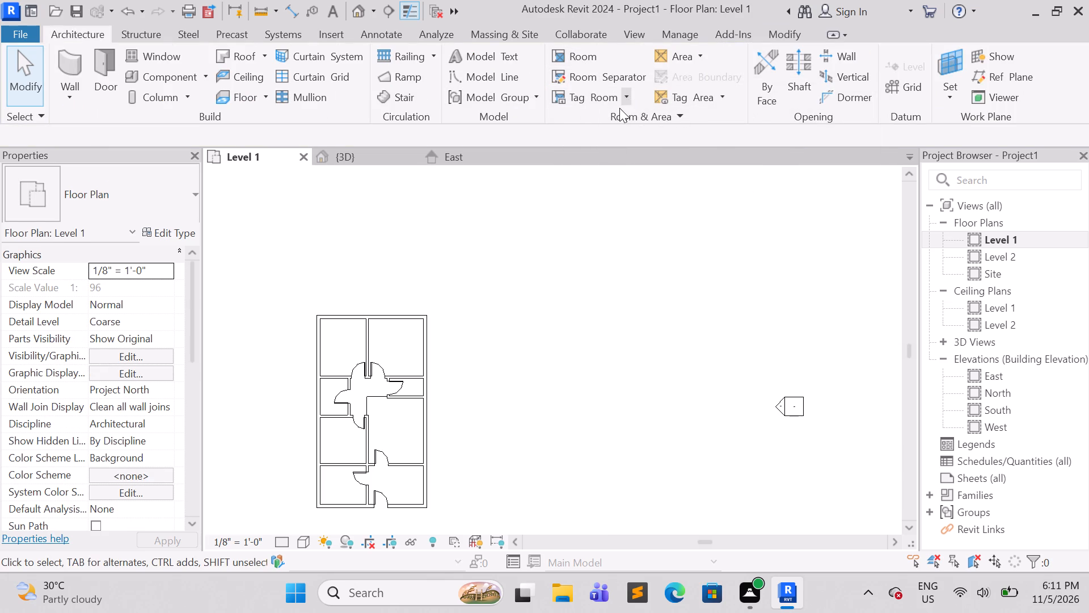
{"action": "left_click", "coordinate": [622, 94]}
Place rooms with Tag on Placement in the house's two north rooms, small west room, hall, closet, large east room and west room below.
{"action": "scroll", "coordinate": [601, 213], "scroll_direction": "down", "scroll_amount": 1}
{"action": "middle_click_drag", "start_coordinate": [540, 271], "coordinate": [608, 281]}
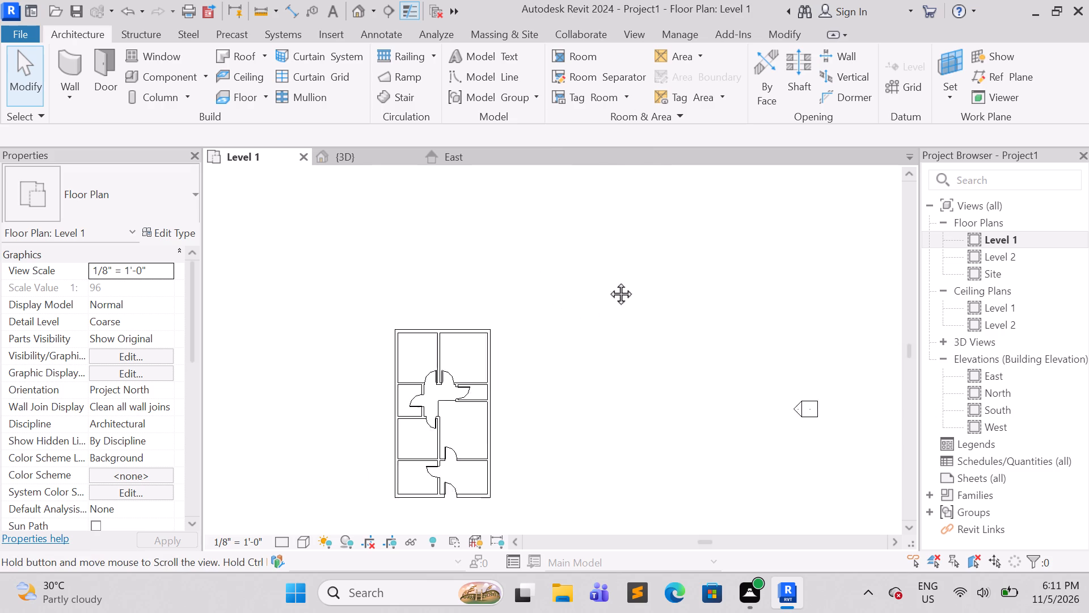
{"action": "middle_click_drag", "start_coordinate": [608, 281], "coordinate": [614, 275]}
{"action": "left_click", "coordinate": [580, 55]}
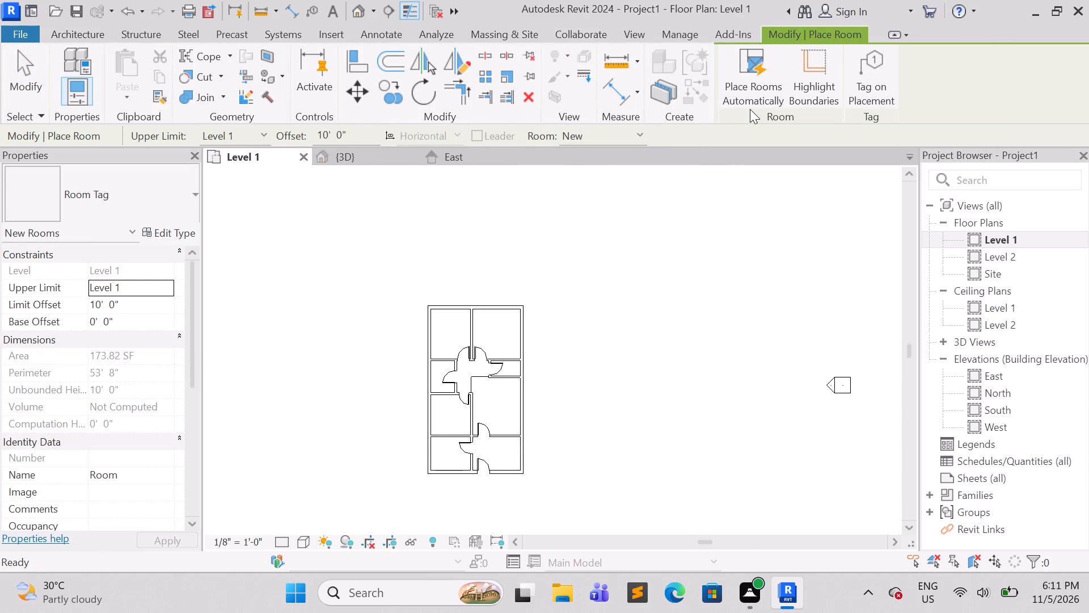
{"action": "left_click", "coordinate": [877, 77]}
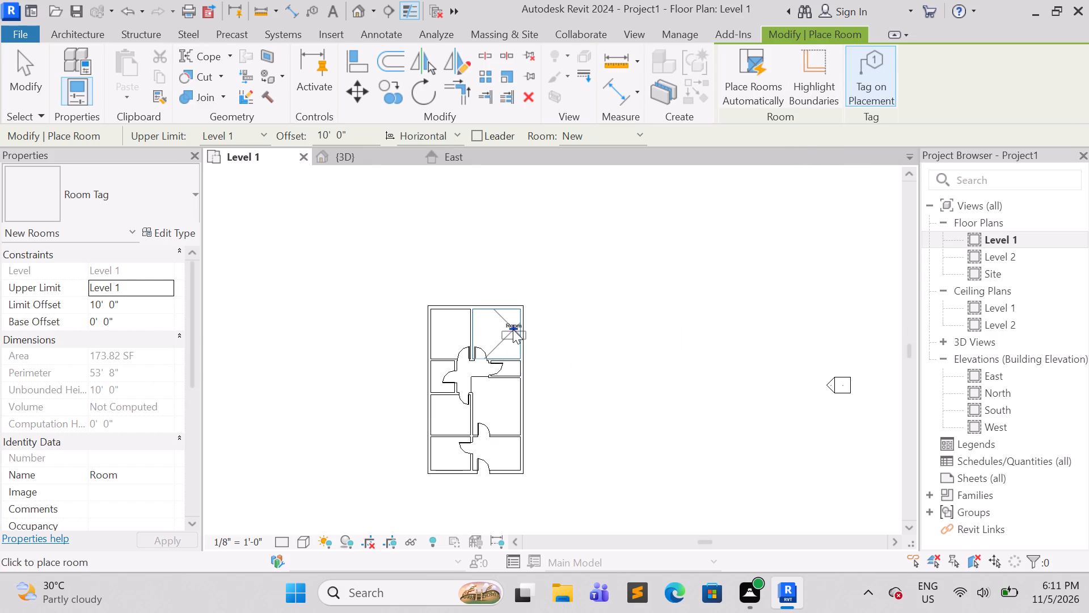
{"action": "scroll", "coordinate": [488, 360], "scroll_direction": "up", "scroll_amount": 6}
{"action": "left_click", "coordinate": [506, 300]}
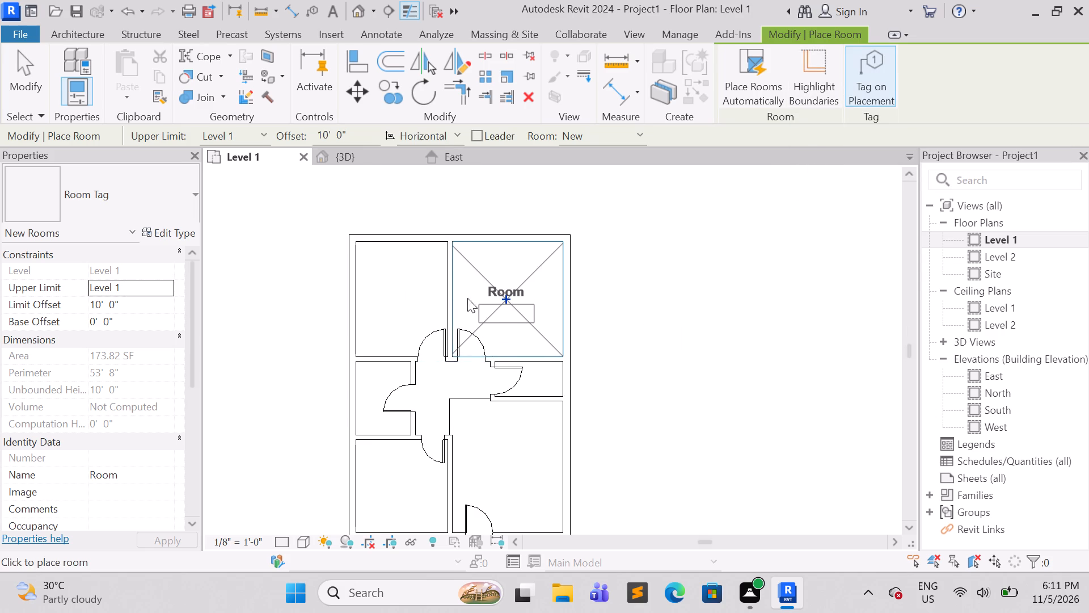
{"action": "left_click", "coordinate": [410, 295]}
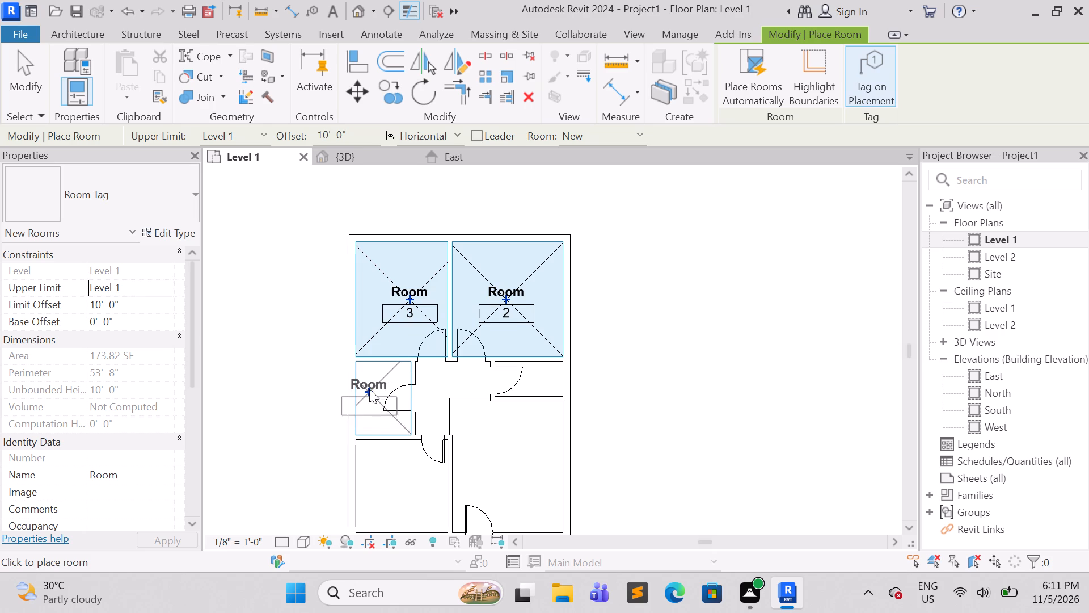
{"action": "left_click", "coordinate": [369, 388]}
{"action": "left_click", "coordinate": [430, 391]}
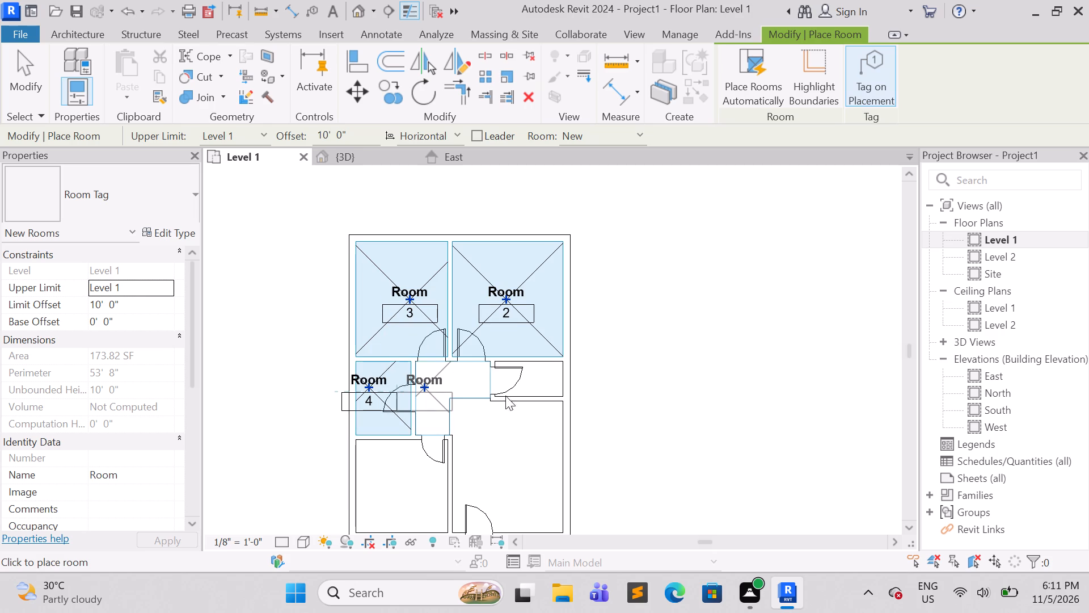
{"action": "left_click", "coordinate": [534, 377]}
{"action": "left_click", "coordinate": [496, 472]}
{"action": "left_click", "coordinate": [399, 491]}
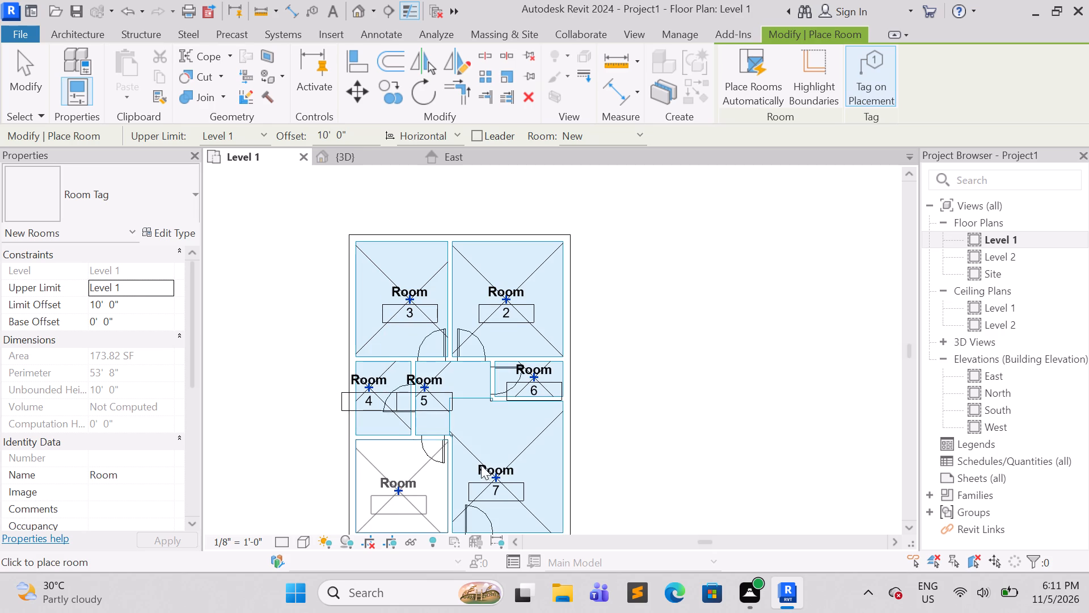
Place tagged rooms in the two southernmost spaces of the house, west one first and the entrance space second.
{"action": "scroll", "coordinate": [490, 460], "scroll_direction": "down", "scroll_amount": 7}
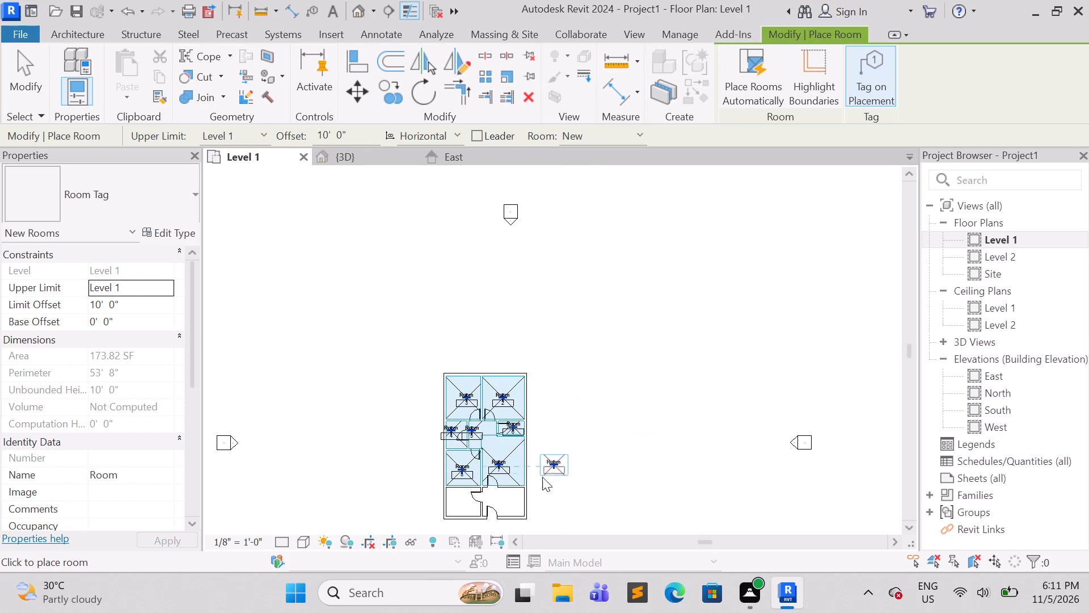
{"action": "scroll", "coordinate": [447, 519], "scroll_direction": "up", "scroll_amount": 5}
{"action": "left_click", "coordinate": [477, 478]}
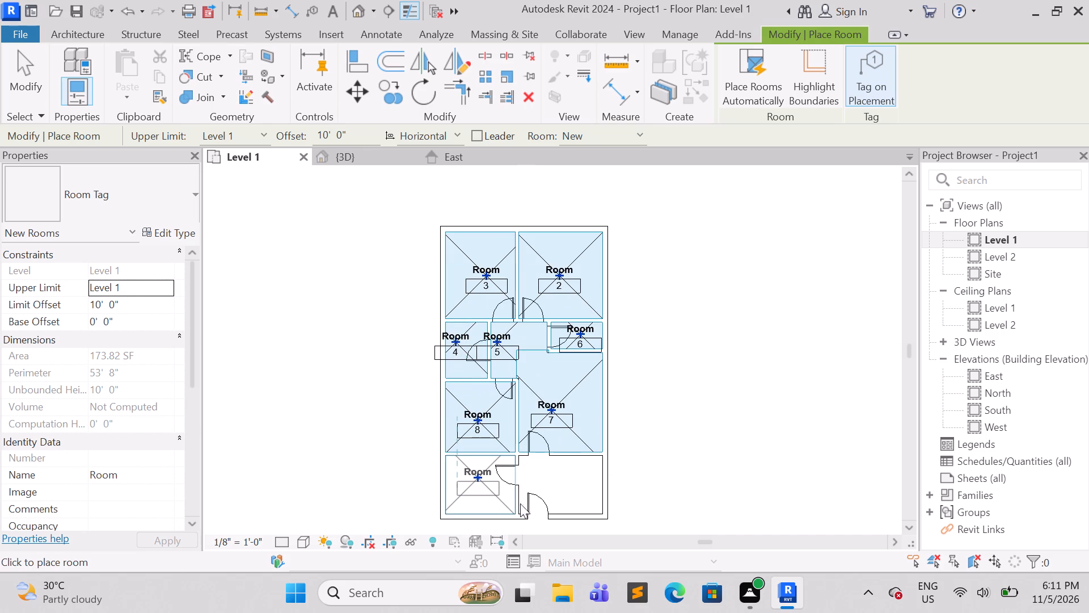
{"action": "left_click", "coordinate": [562, 482]}
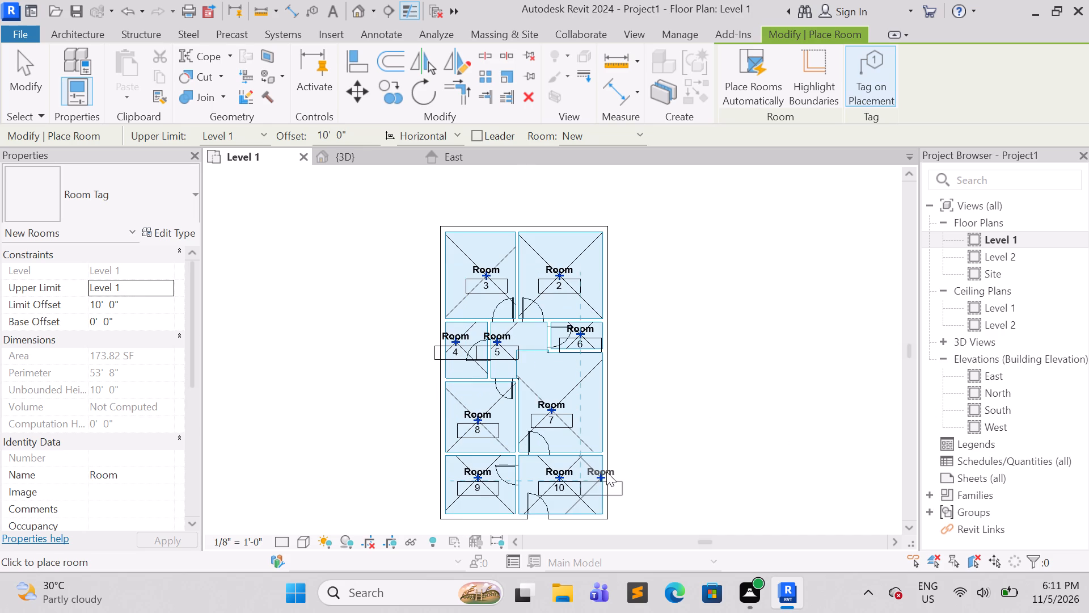
{"action": "key", "text": "Escape"}
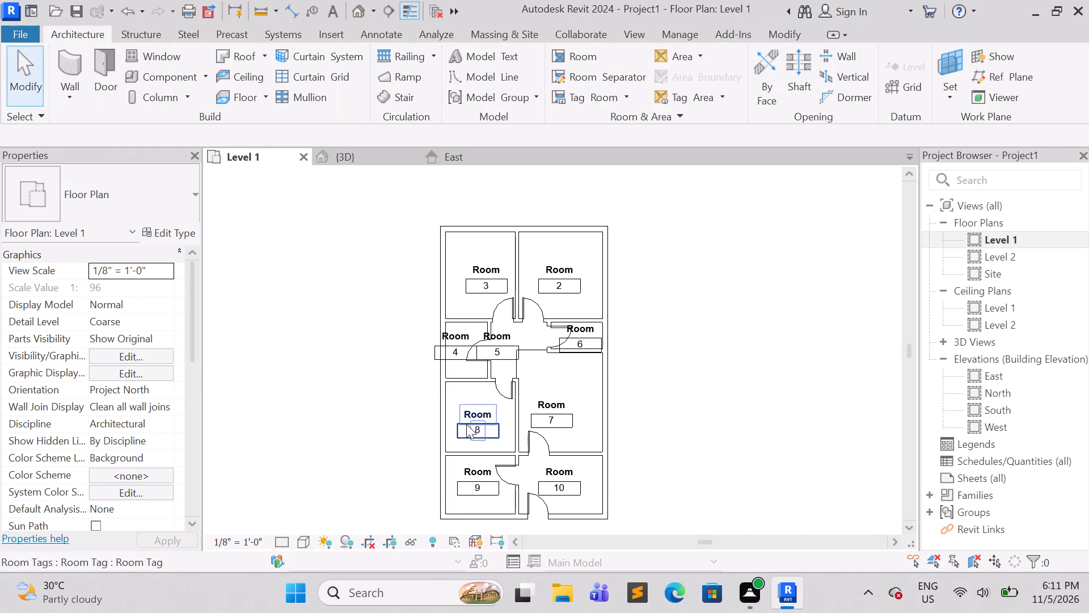
Rename the northeast room to BEDROOM 2 in its room tag.
{"action": "scroll", "coordinate": [504, 349], "scroll_direction": "up", "scroll_amount": 4}
{"action": "double_click", "coordinate": [615, 218]}
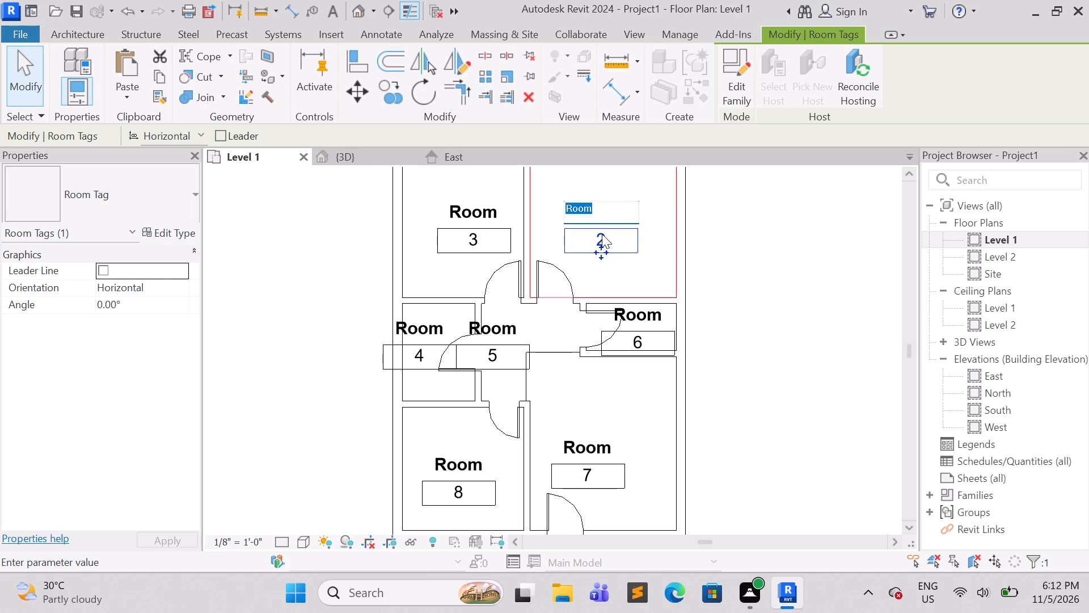
{"action": "left_click", "coordinate": [593, 213]}
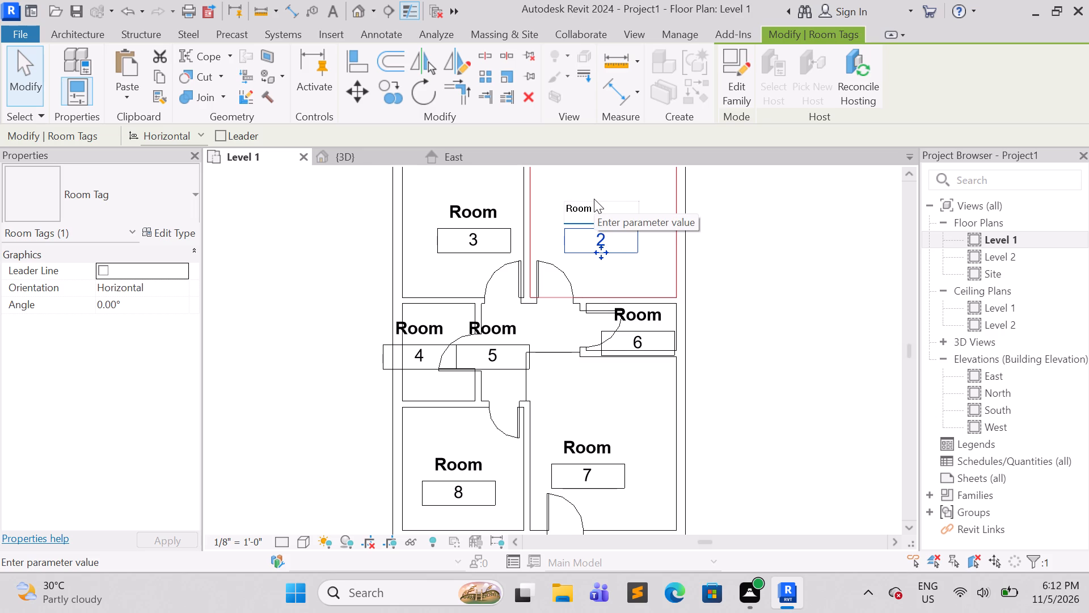
{"action": "key", "text": "BackSpace"}
{"action": "key", "text": "BackSpace"}
{"action": "key", "text": "BackSpace"}
{"action": "key", "text": "BackSpace"}
{"action": "key", "text": "BackSpace"}
{"action": "key", "text": "BackSpace"}
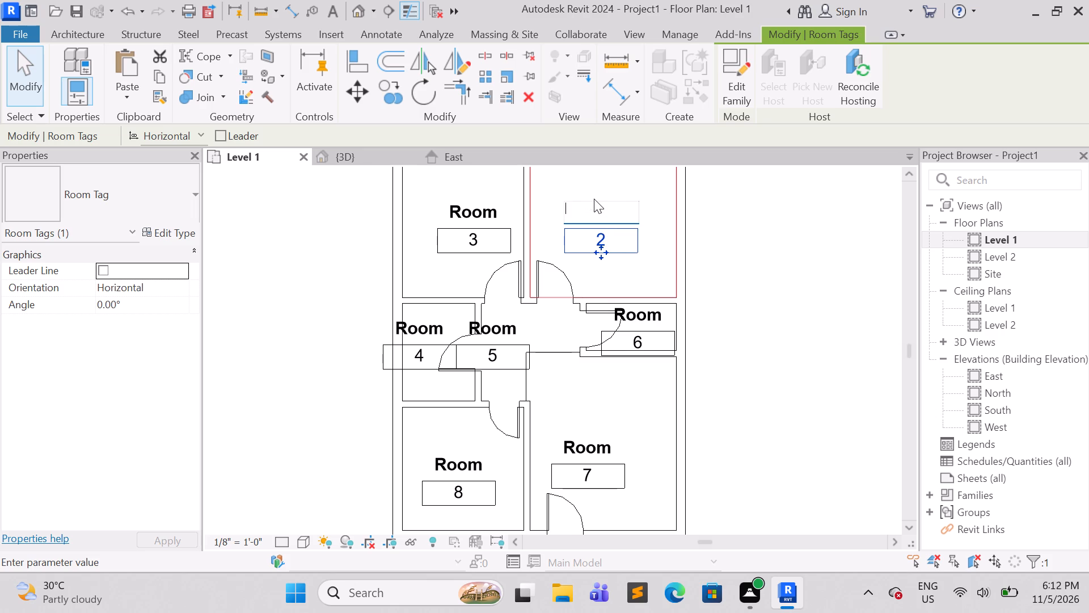
{"action": "type", "text": "BED"}
{"action": "type", "text": "ROOM"}
{"action": "key", "text": "space"}
{"action": "type", "text": "2"}
{"action": "left_click", "coordinate": [608, 242]}
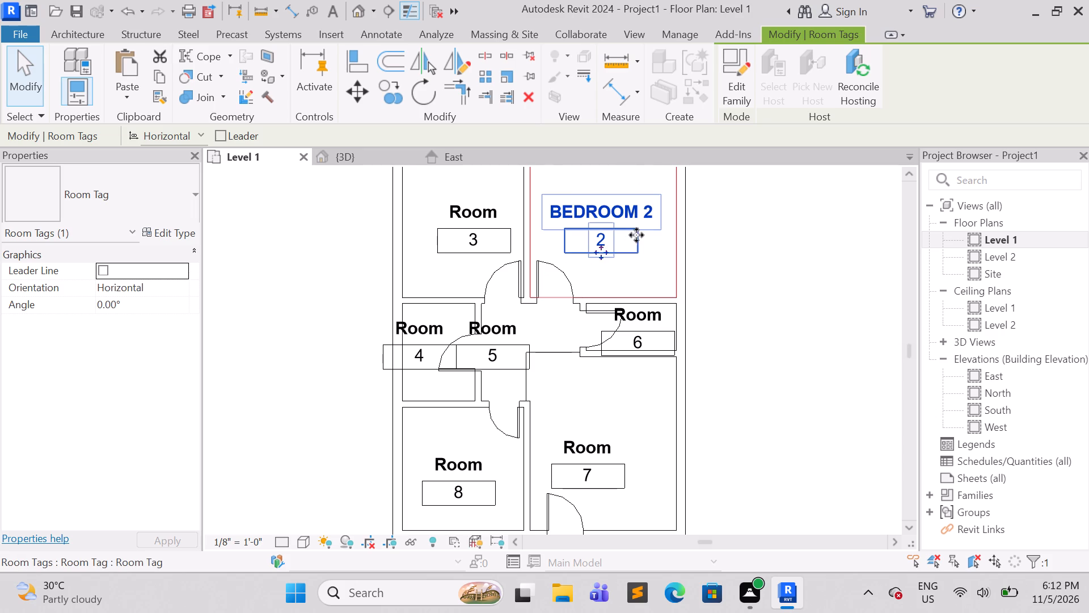
{"action": "key", "text": "Escape"}
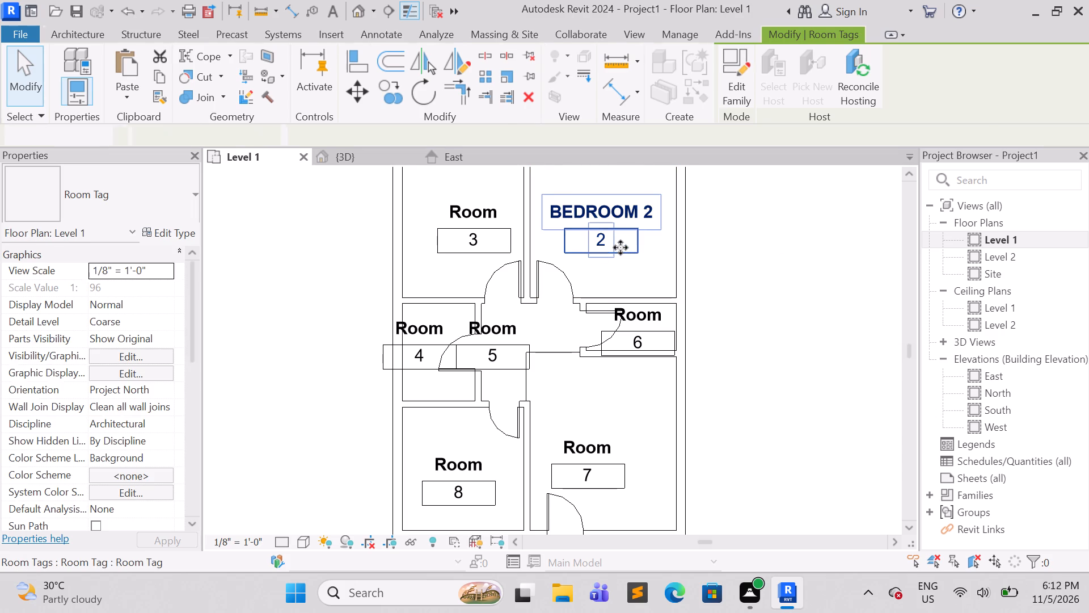
Replace the room number in the BEDROOM 2 tag with the size 12' X 12'6".
{"action": "left_click", "coordinate": [610, 242]}
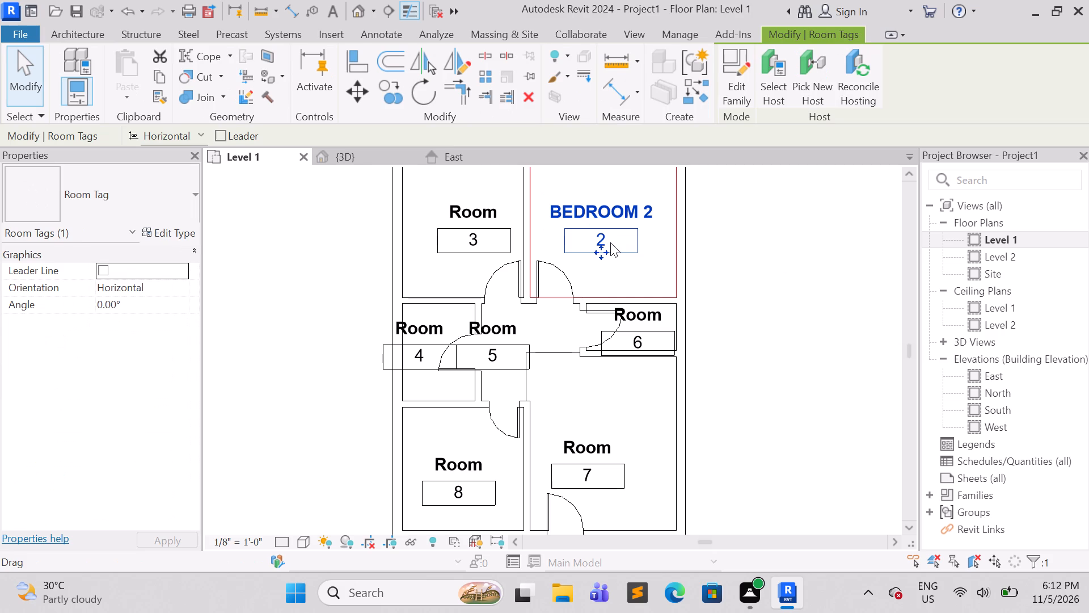
{"action": "left_click", "coordinate": [609, 242]}
{"action": "double_click", "coordinate": [601, 239]}
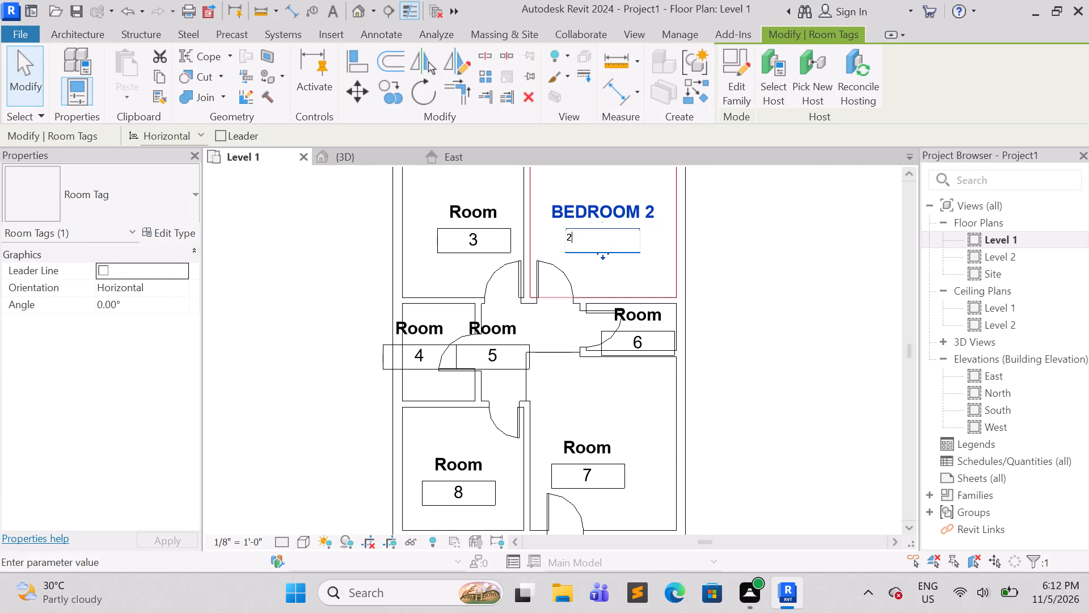
{"action": "key", "text": "BackSpace"}
{"action": "type", "text": "12"}
{"action": "key", "text": "apostrophe"}
{"action": "key", "text": "x"}
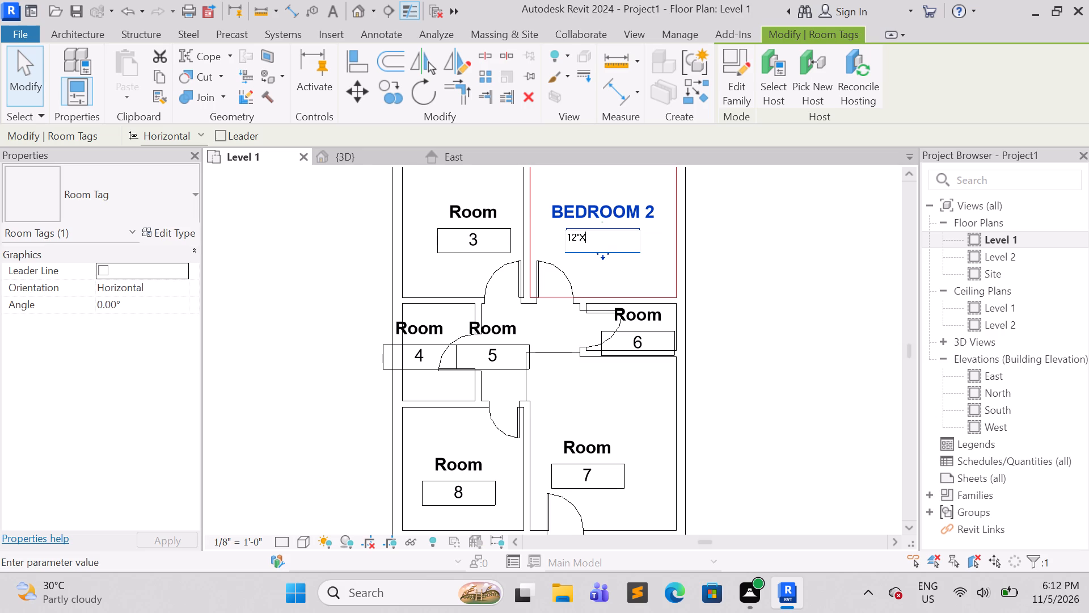
{"action": "key", "text": "Left"}
{"action": "key", "text": "space"}
{"action": "left_click", "coordinate": [614, 232]}
{"action": "key", "text": "space"}
{"action": "left_click", "coordinate": [580, 235]}
{"action": "key", "text": "6"}
{"action": "key", "text": "BackSpace"}
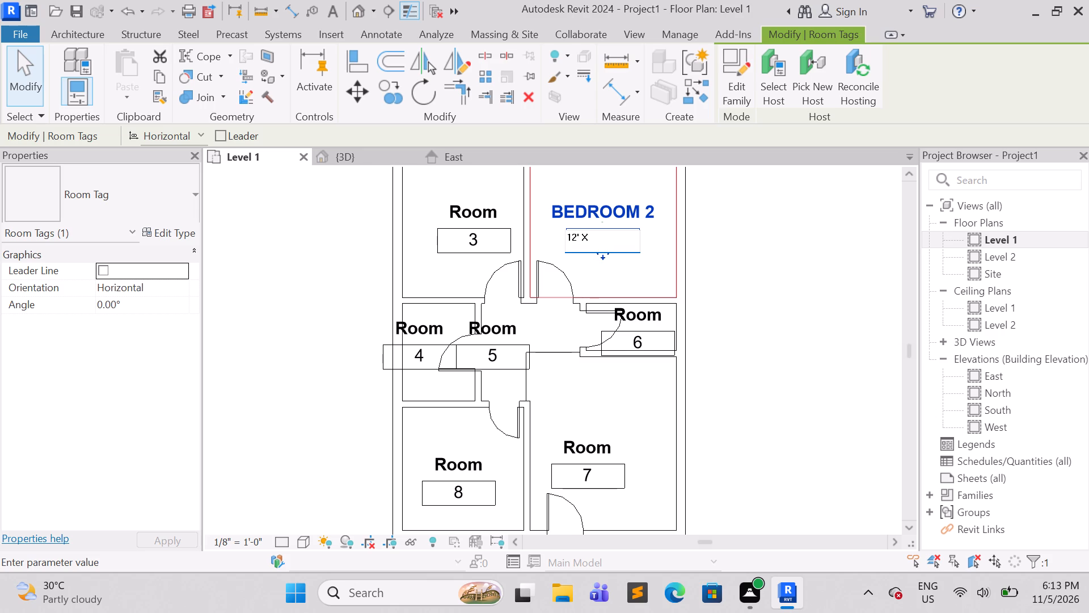
{"action": "left_click", "coordinate": [600, 234]}
{"action": "type", "text": "12"}
{"action": "key", "text": "apostrophe"}
{"action": "key", "text": "6"}
{"action": "key", "text": "shift+quotedbl"}
{"action": "left_click", "coordinate": [728, 303]}
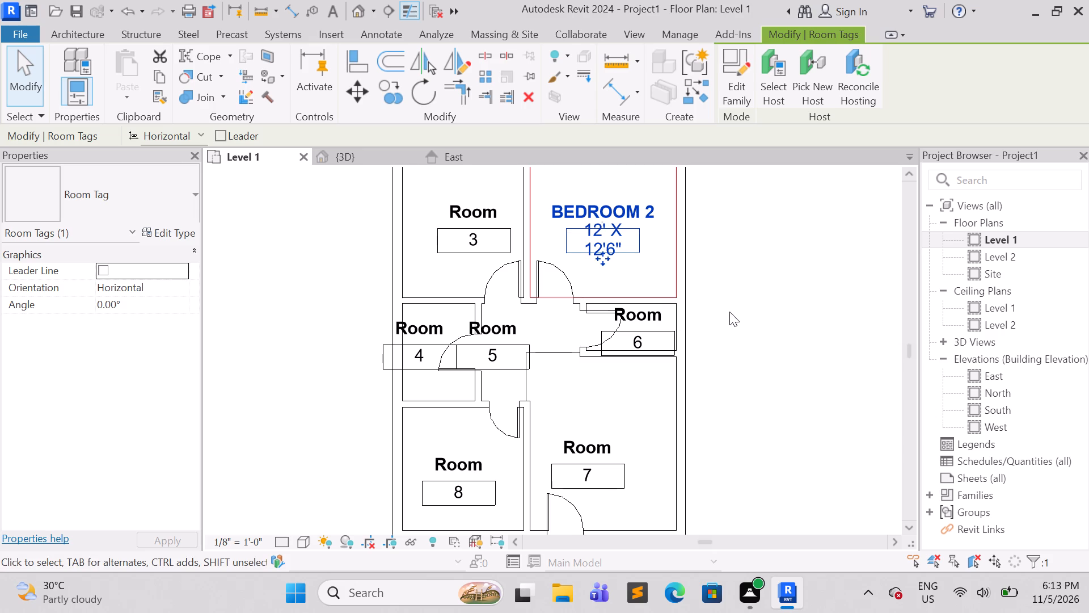
Open the northwest room's name for editing in its tag and clear the text.
{"action": "scroll", "coordinate": [550, 300], "scroll_direction": "down", "scroll_amount": 1}
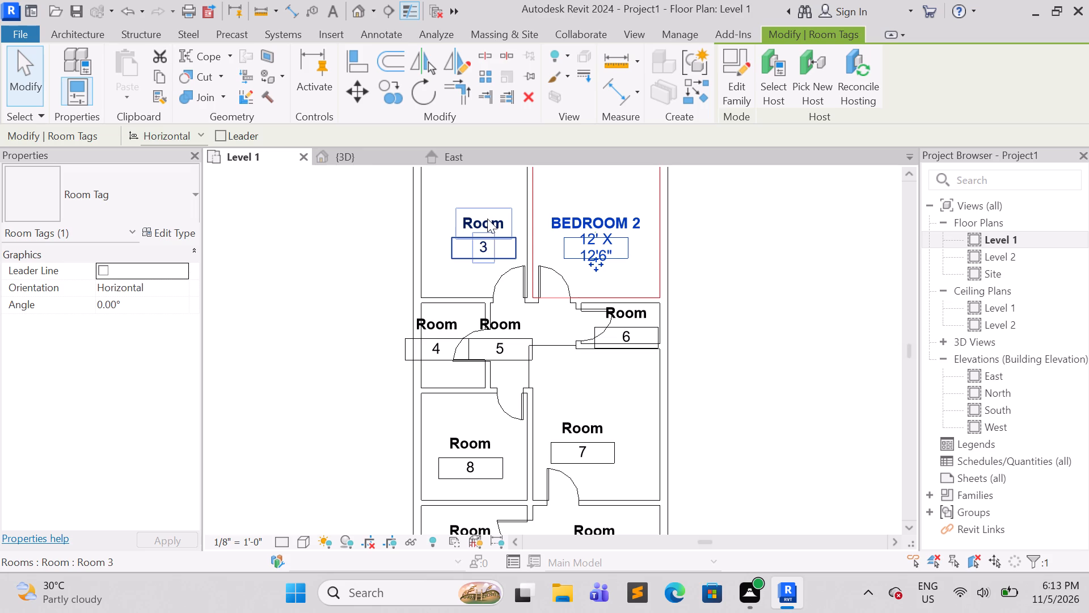
{"action": "left_click", "coordinate": [487, 219]}
{"action": "double_click", "coordinate": [487, 219]}
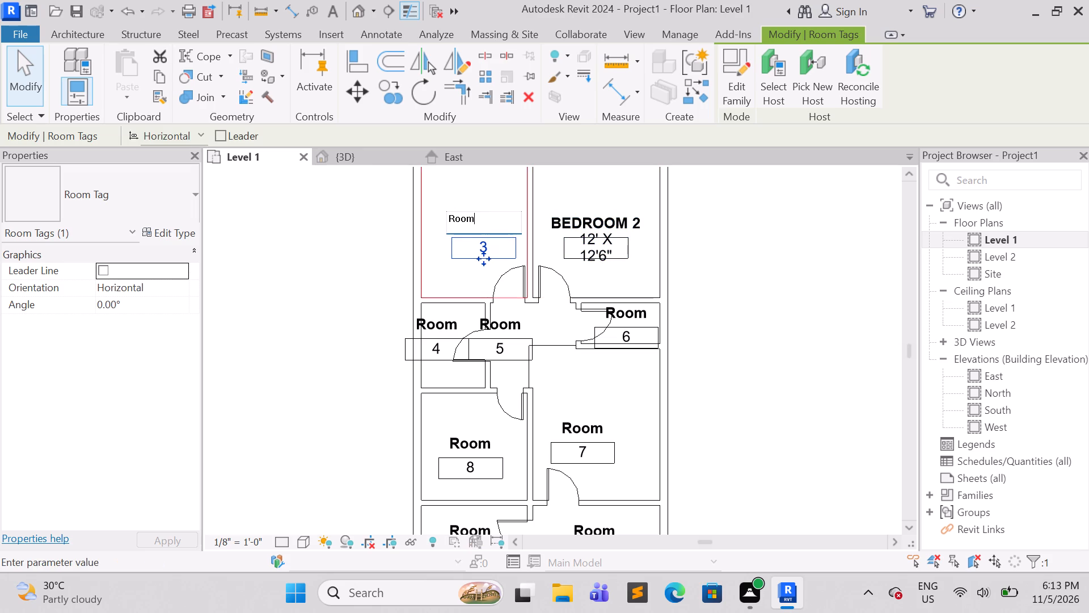
{"action": "middle_click_drag", "start_coordinate": [750, 315], "coordinate": [723, 485]}
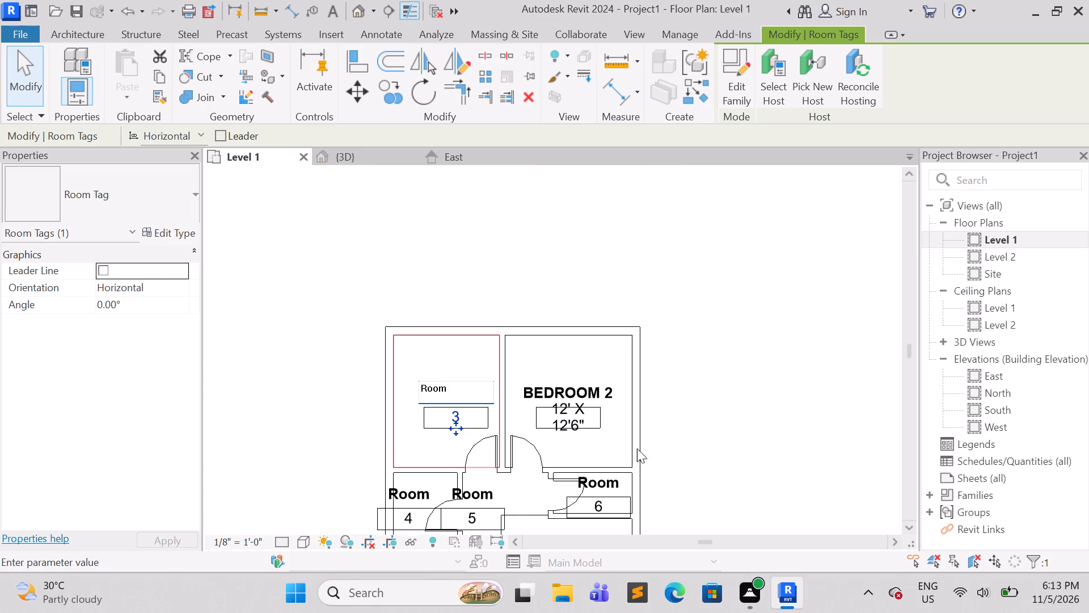
{"action": "scroll", "coordinate": [471, 413], "scroll_direction": "up", "scroll_amount": 8}
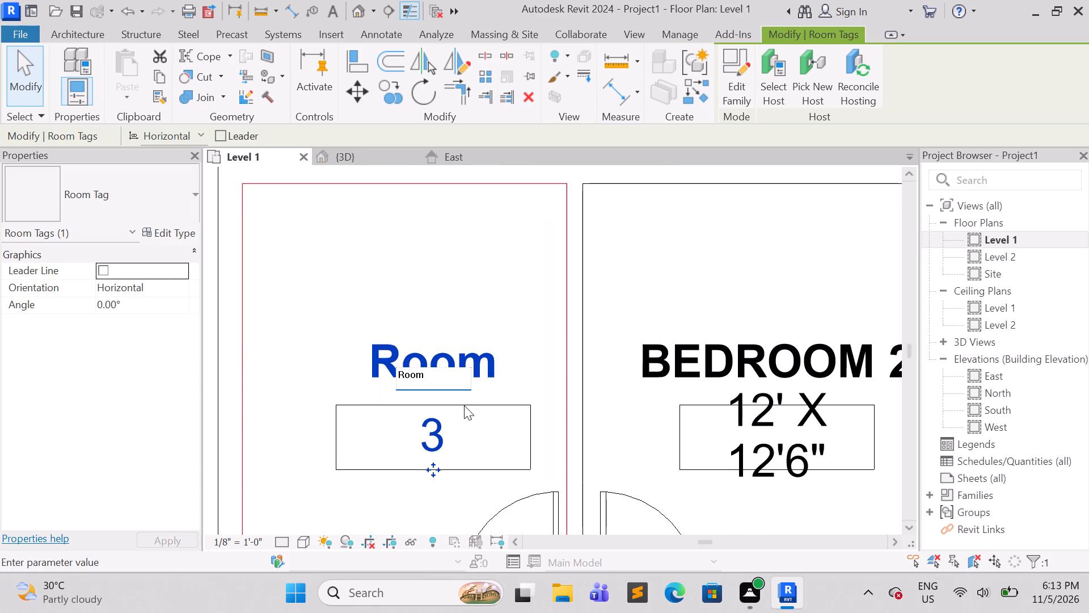
{"action": "key", "text": "BackSpace"}
{"action": "key", "text": "BackSpace"}
{"action": "key", "text": "BackSpace"}
{"action": "key", "text": "BackSpace"}
{"action": "scroll", "coordinate": [503, 419], "scroll_direction": "down", "scroll_amount": 5}
{"action": "middle_click_drag", "start_coordinate": [551, 357], "coordinate": [537, 295]}
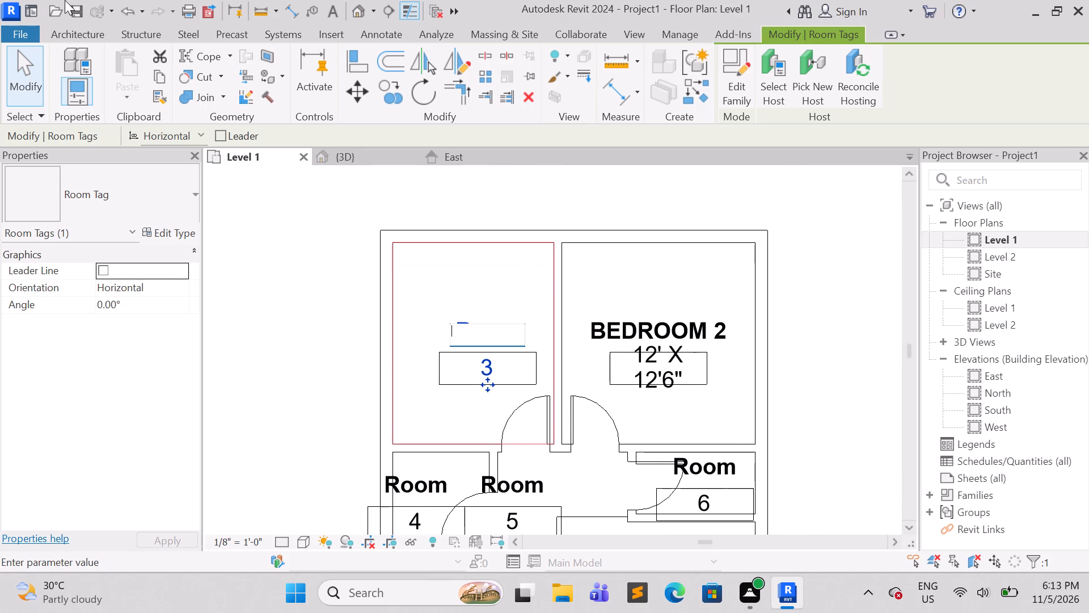
In the 3D view, set the unconnected height of the interior wall rising above the others to 10'.
{"action": "left_click", "coordinate": [364, 12]}
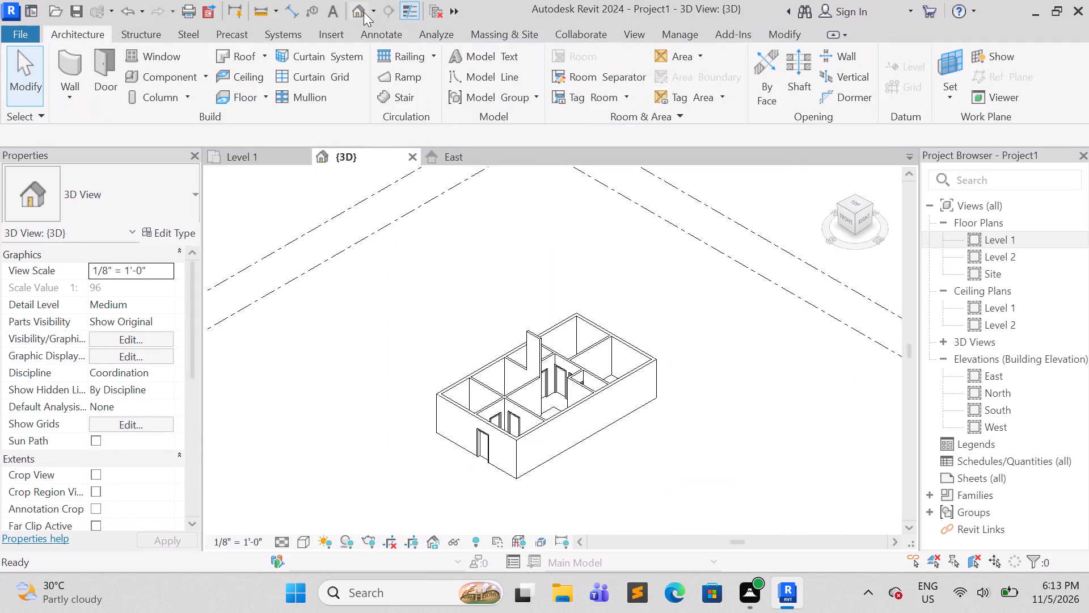
{"action": "scroll", "coordinate": [530, 370], "scroll_direction": "up", "scroll_amount": 7}
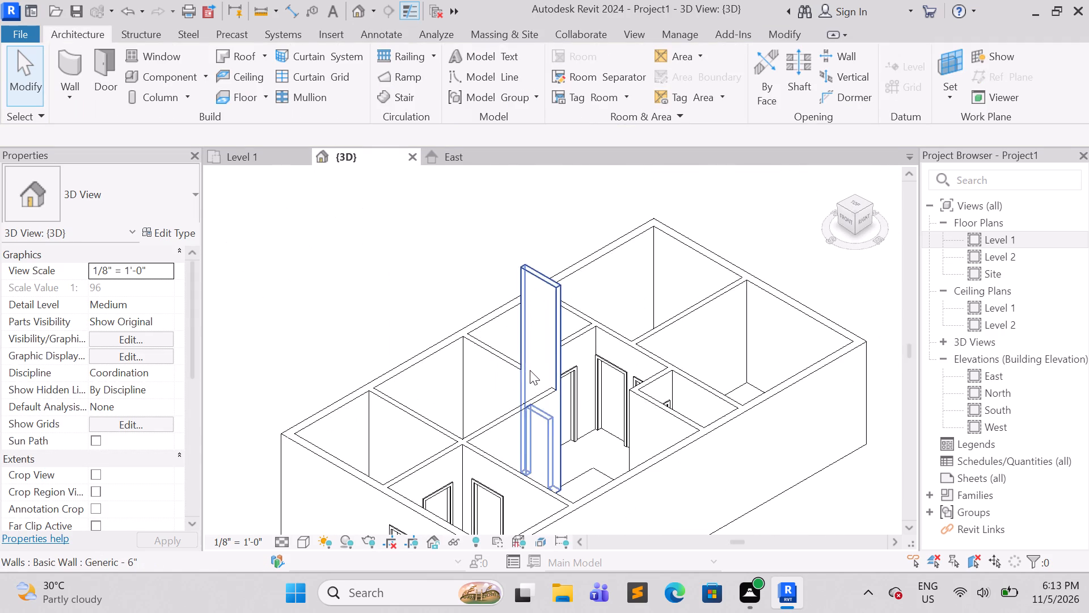
{"action": "left_click", "coordinate": [554, 335]}
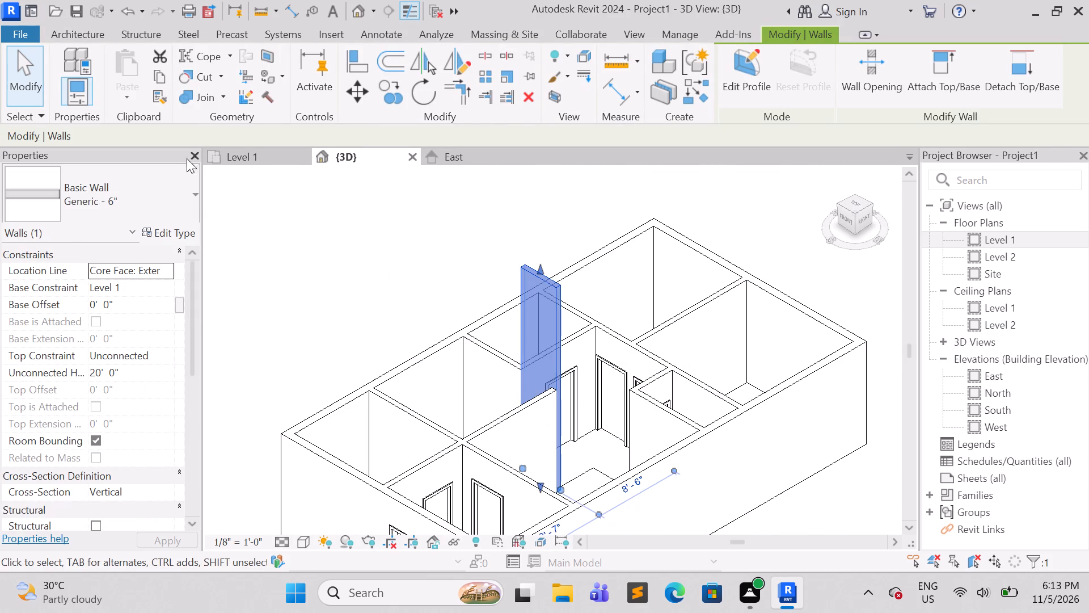
{"action": "left_click", "coordinate": [98, 376]}
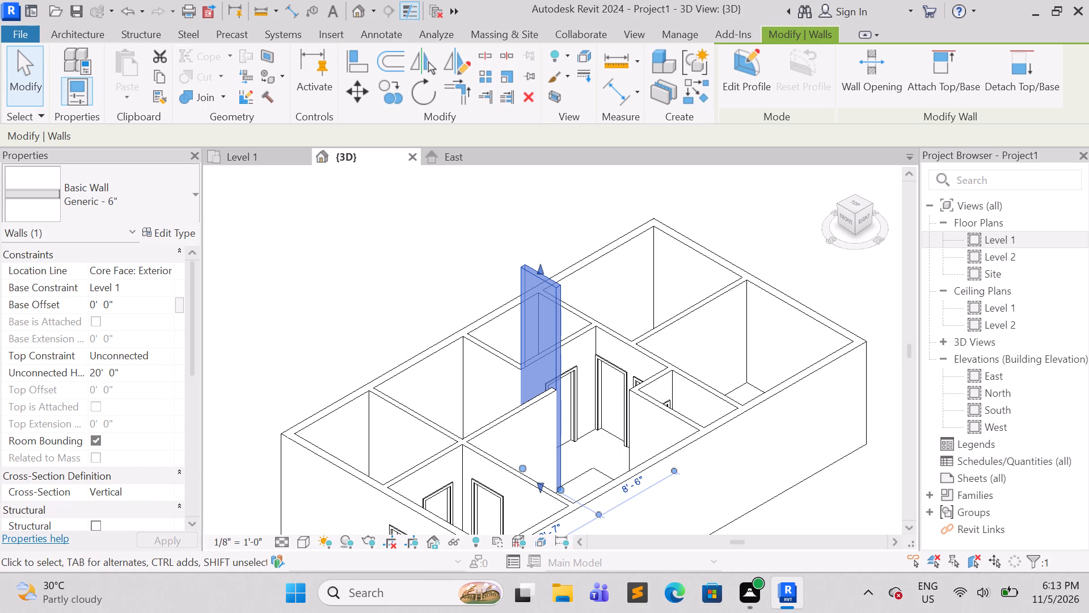
{"action": "left_click", "coordinate": [136, 371]}
{"action": "key", "text": "BackSpace"}
{"action": "key", "text": "BackSpace"}
{"action": "key", "text": "BackSpace"}
{"action": "key", "text": "BackSpace"}
{"action": "key", "text": "BackSpace"}
{"action": "key", "text": "BackSpace"}
{"action": "key", "text": "BackSpace"}
{"action": "key", "text": "BackSpace"}
{"action": "key", "text": "BackSpace"}
{"action": "key", "text": "BackSpace"}
{"action": "key", "text": "BackSpace"}
{"action": "key", "text": "BackSpace"}
{"action": "key", "text": "BackSpace"}
{"action": "key", "text": "BackSpace"}
{"action": "key", "text": "BackSpace"}
{"action": "key", "text": "BackSpace"}
{"action": "key", "text": "BackSpace"}
{"action": "type", "text": "10"}
{"action": "key", "text": "apostrophe"}
{"action": "key", "text": "Return"}
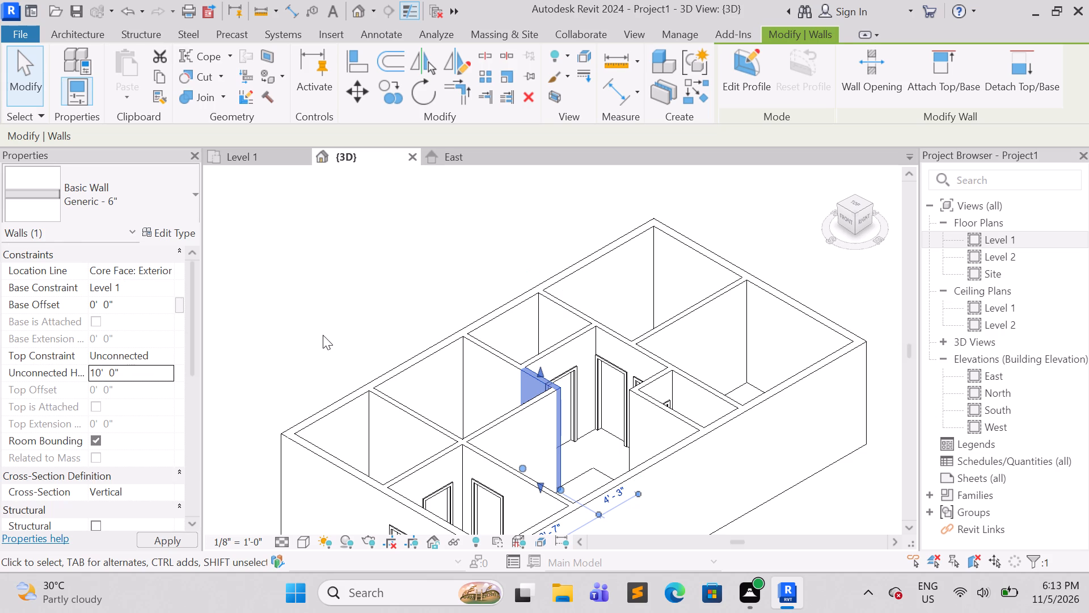
{"action": "left_click", "coordinate": [337, 324]}
Set the 3D view's visual style to Consistent Colors.
{"action": "middle_click_drag", "start_coordinate": [543, 442], "coordinate": [573, 383]}
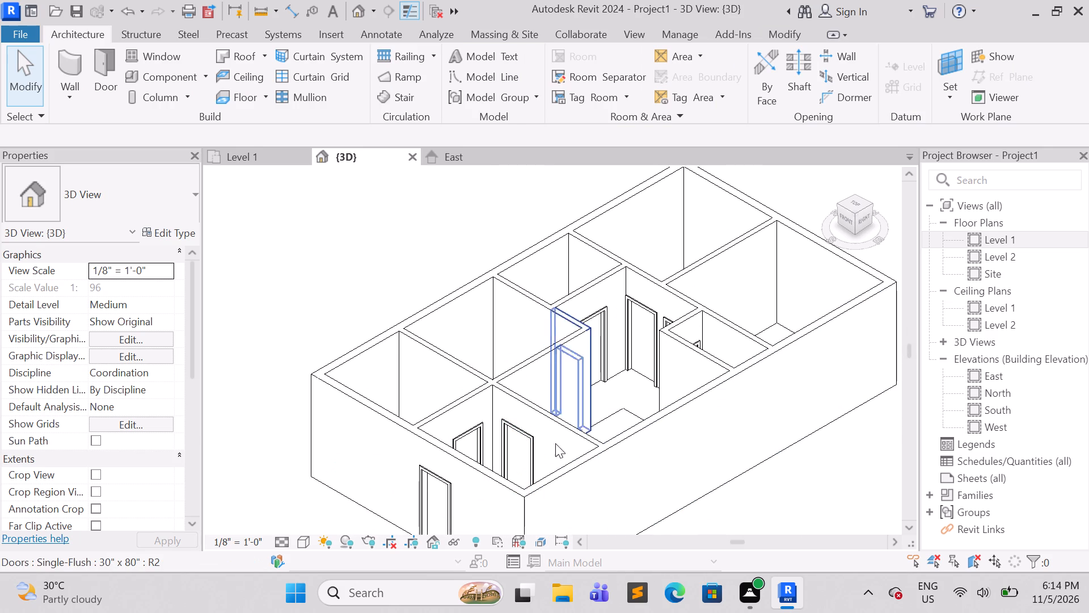
{"action": "left_click", "coordinate": [302, 540]}
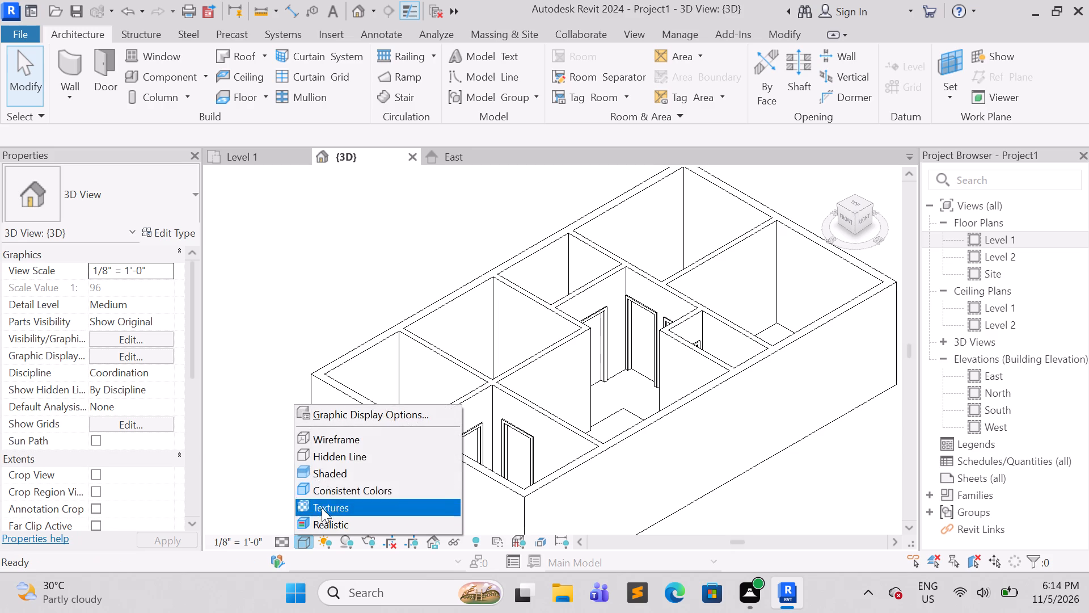
{"action": "left_click", "coordinate": [346, 489]}
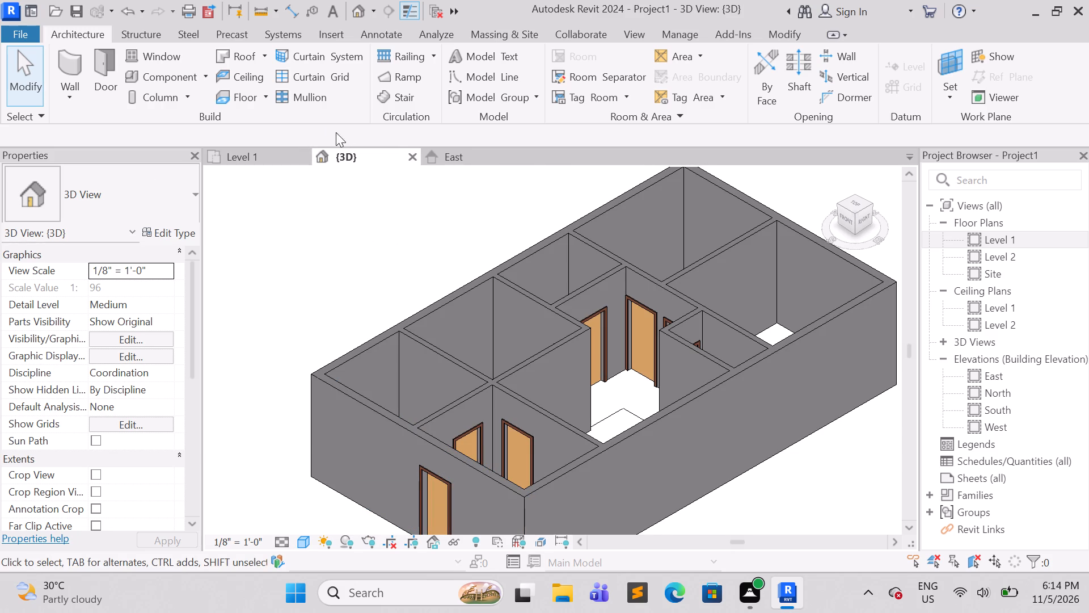
In the Level 1 plan, rename the northwest room to BEDROOM 1, reusing the name text from the BEDROOM 2 tag.
{"action": "left_click", "coordinate": [265, 154]}
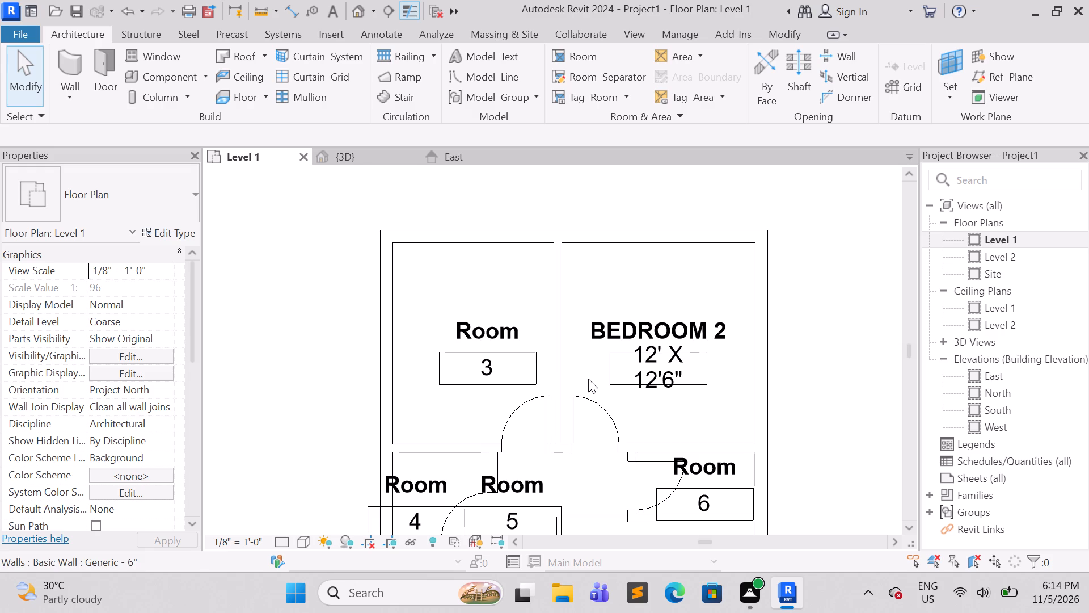
{"action": "double_click", "coordinate": [500, 327]}
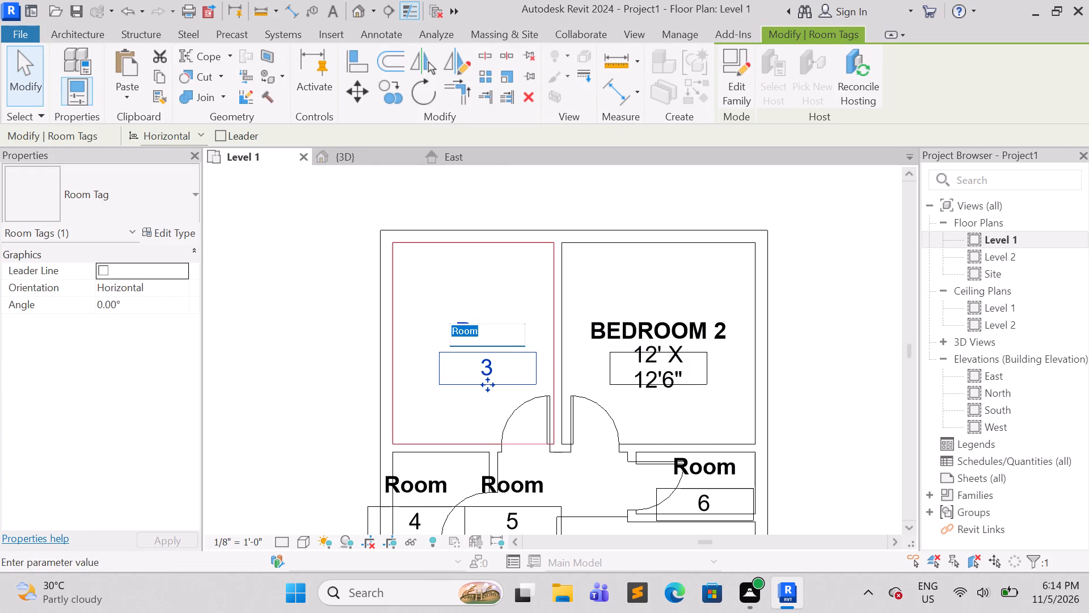
{"action": "double_click", "coordinate": [643, 327]}
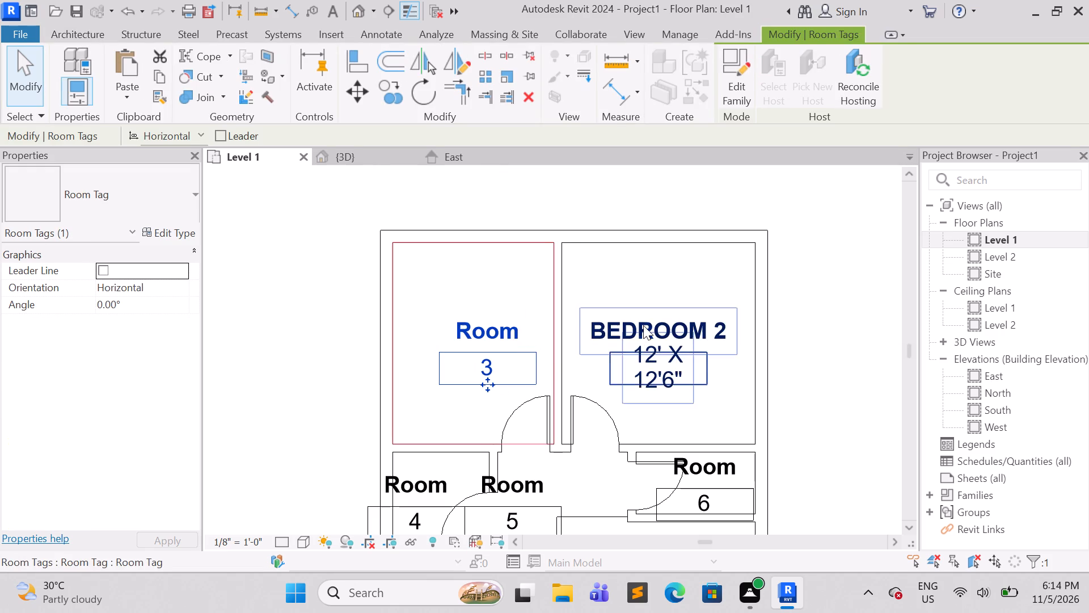
{"action": "double_click", "coordinate": [643, 325]}
{"action": "left_click_drag", "start_coordinate": [682, 333], "coordinate": [640, 334]}
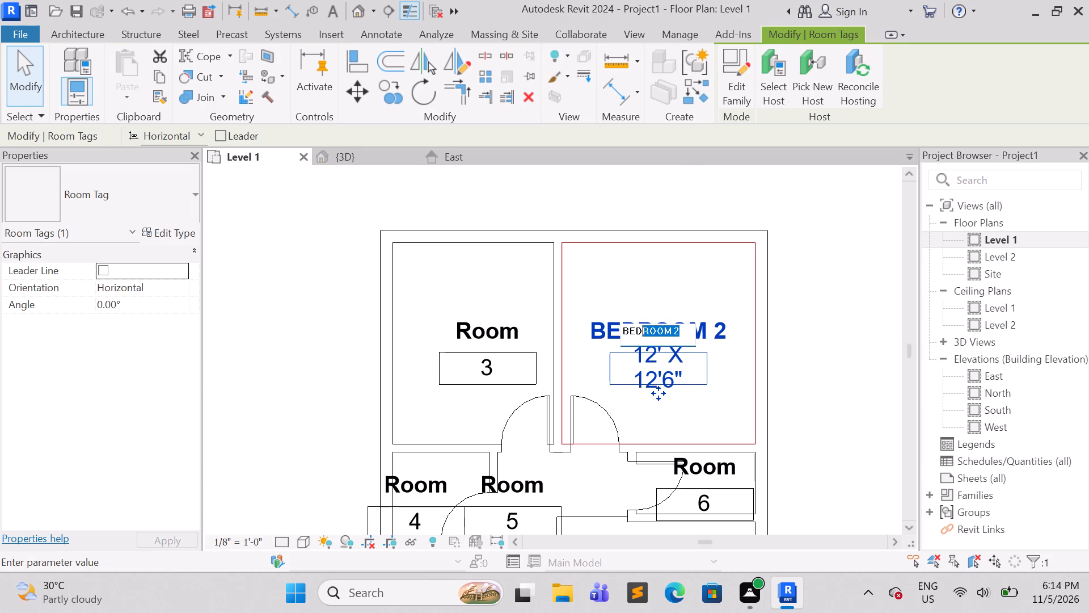
{"action": "left_click_drag", "start_coordinate": [640, 334], "coordinate": [606, 338]}
{"action": "key", "text": "ctrl+c"}
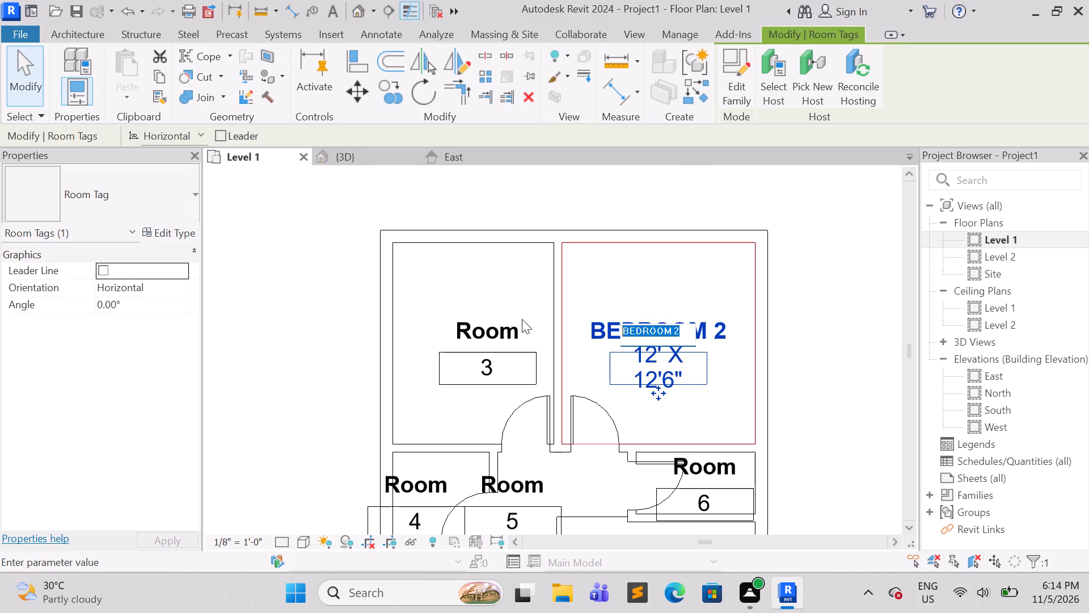
{"action": "double_click", "coordinate": [522, 328]}
{"action": "double_click", "coordinate": [521, 329]}
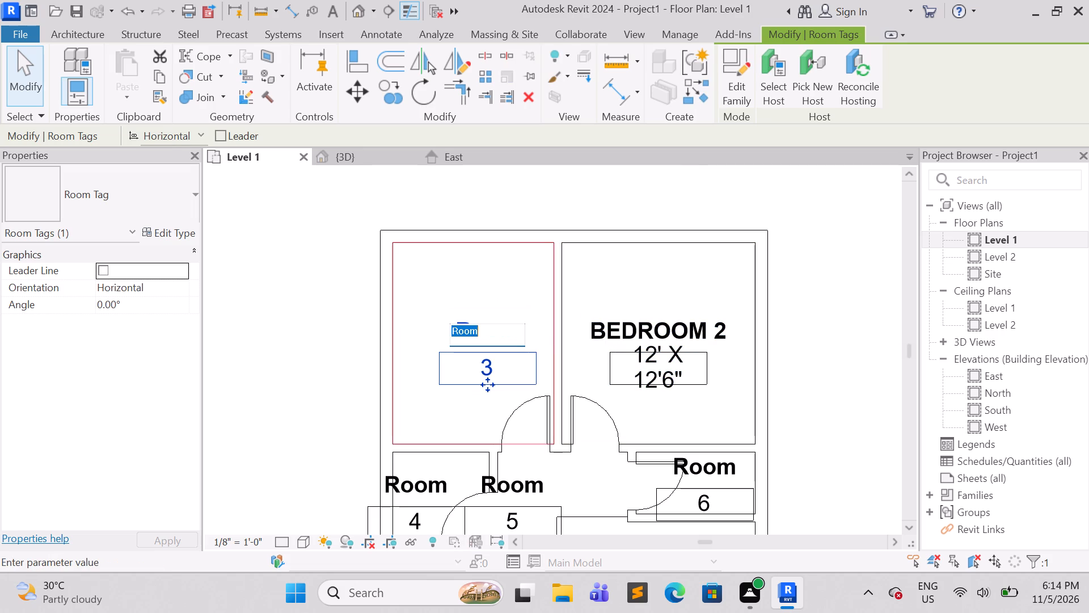
{"action": "key", "text": "BackSpace"}
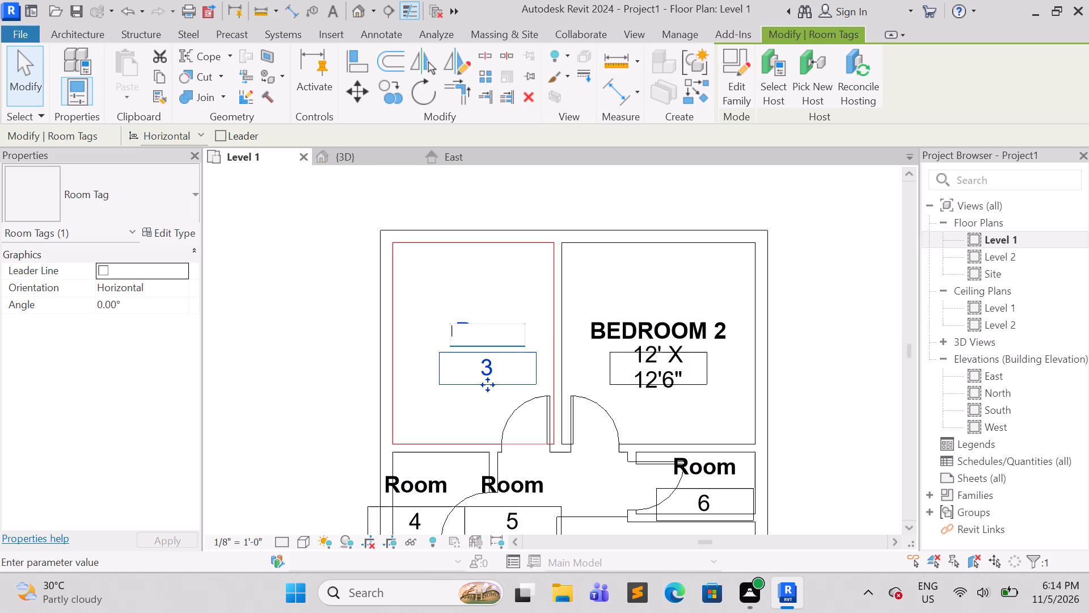
{"action": "key", "text": "ctrl+v"}
{"action": "left_click", "coordinate": [520, 330]}
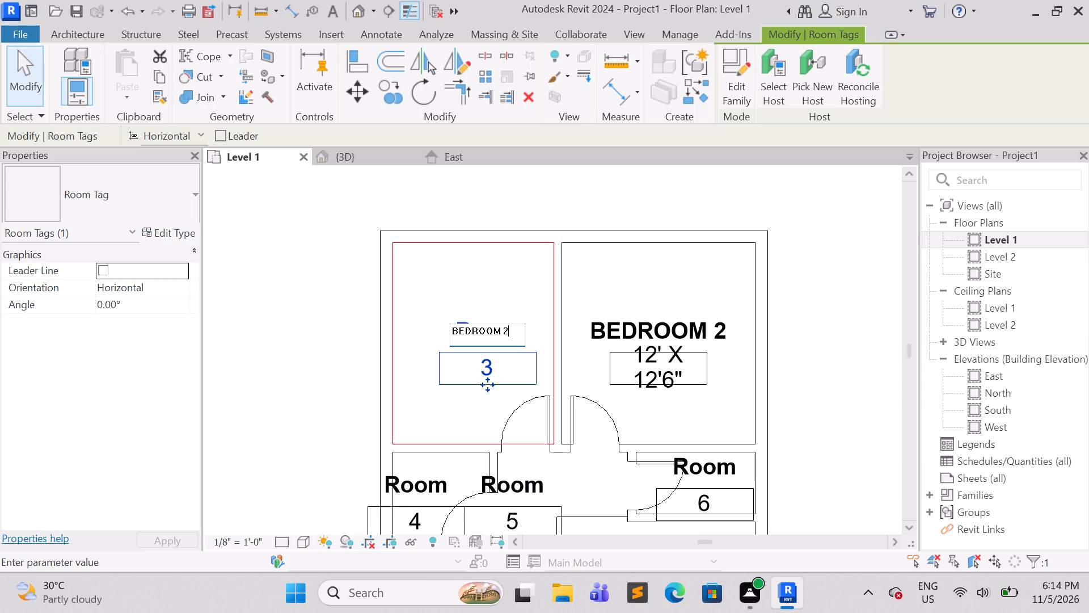
{"action": "key", "text": "BackSpace"}
{"action": "key", "text": "1"}
Replace the room number in the BEDROOM 1 tag with the size 10' X 12'6".
{"action": "left_click", "coordinate": [498, 361]}
{"action": "double_click", "coordinate": [498, 361]}
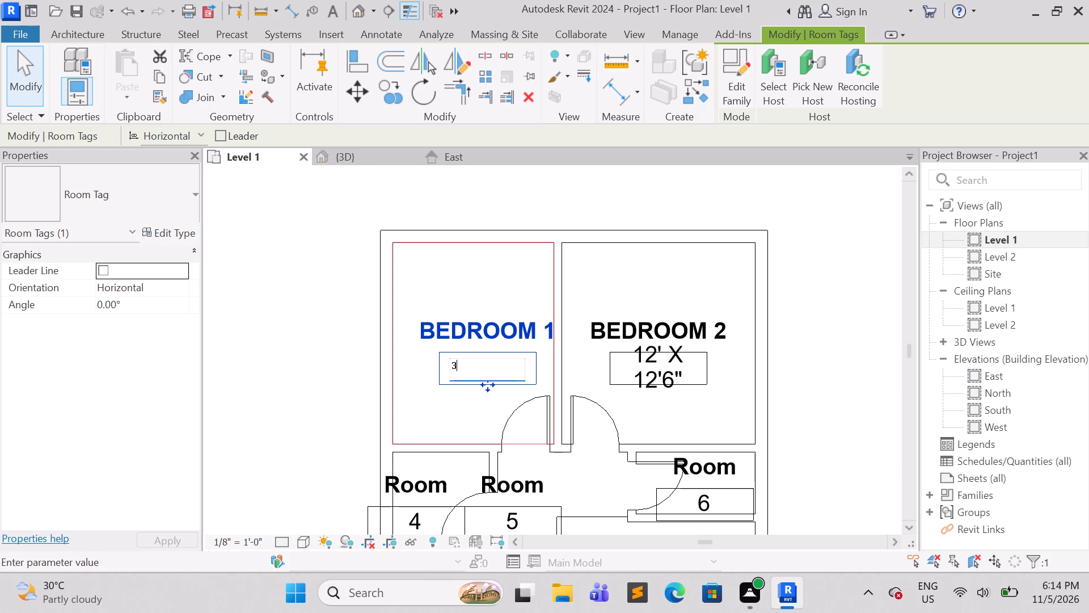
{"action": "key", "text": "BackSpace"}
{"action": "type", "text": "10"}
{"action": "key", "text": "apostrophe"}
{"action": "key", "text": "space"}
{"action": "type", "text": "X"}
{"action": "key", "text": "space"}
{"action": "type", "text": "12"}
{"action": "key", "text": "apostrophe"}
{"action": "type", "text": "6\""}
{"action": "left_click", "coordinate": [455, 425]}
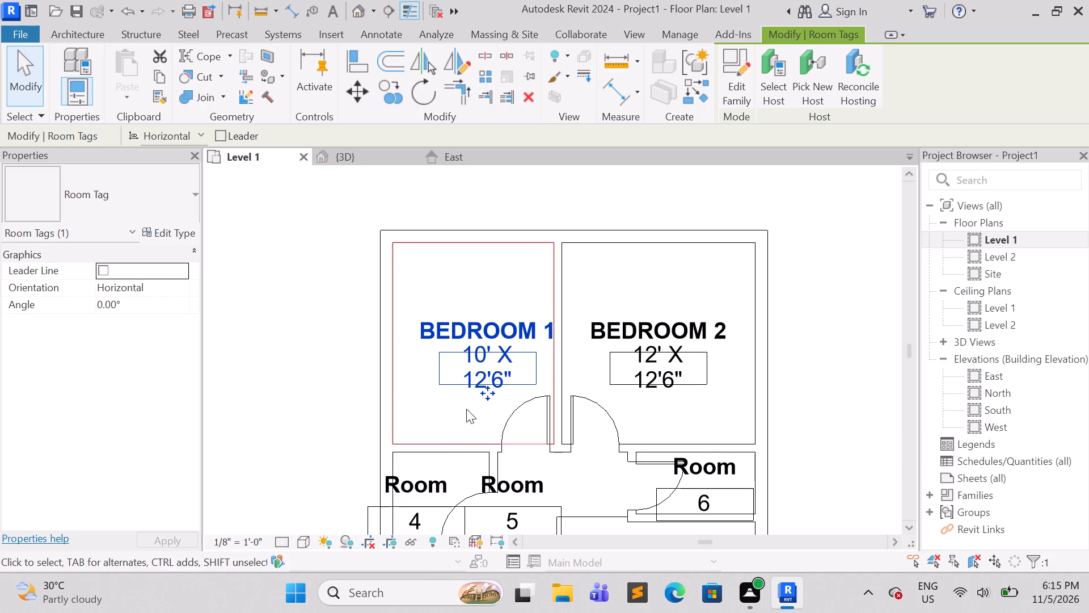
{"action": "left_click", "coordinate": [441, 380]}
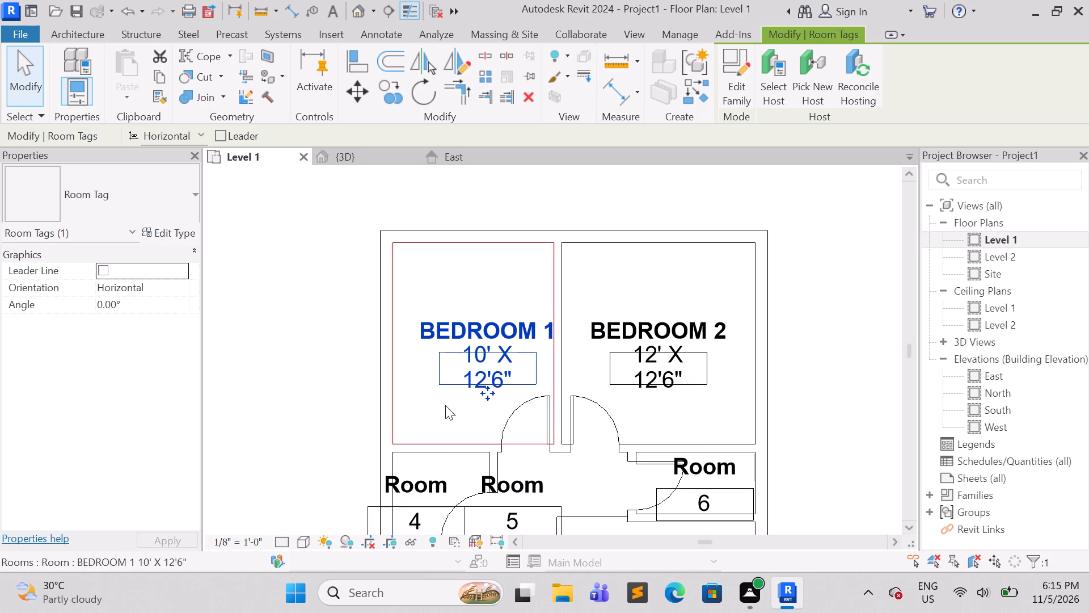
Rename the small room directly south of BEDROOM 2, tagged number 6, to TOILET.
{"action": "scroll", "coordinate": [475, 413], "scroll_direction": "down", "scroll_amount": 4}
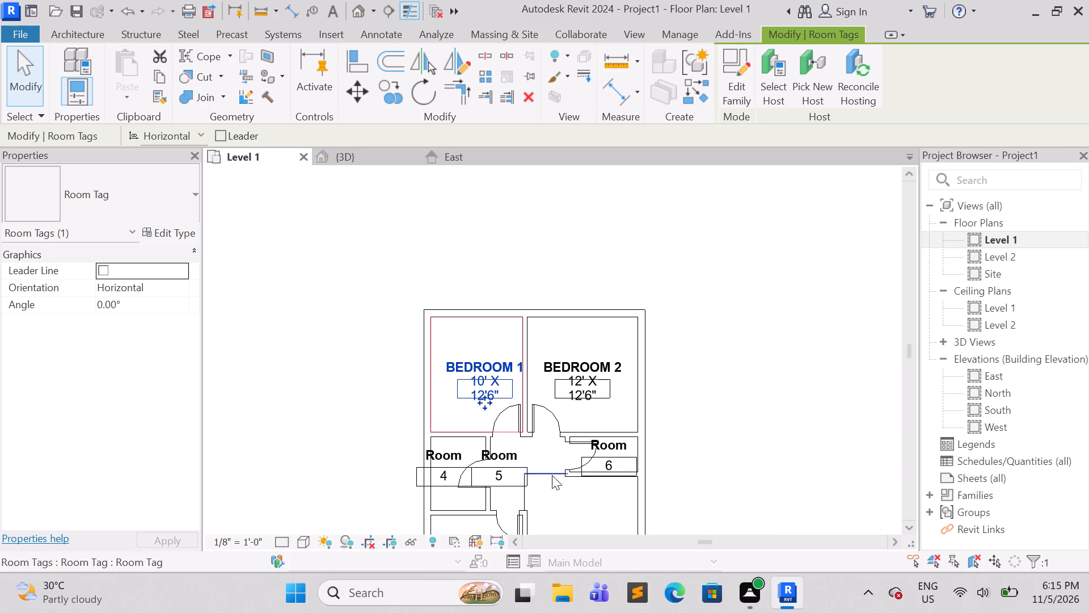
{"action": "middle_click_drag", "start_coordinate": [682, 441], "coordinate": [648, 334]}
{"action": "scroll", "coordinate": [560, 352], "scroll_direction": "up", "scroll_amount": 2}
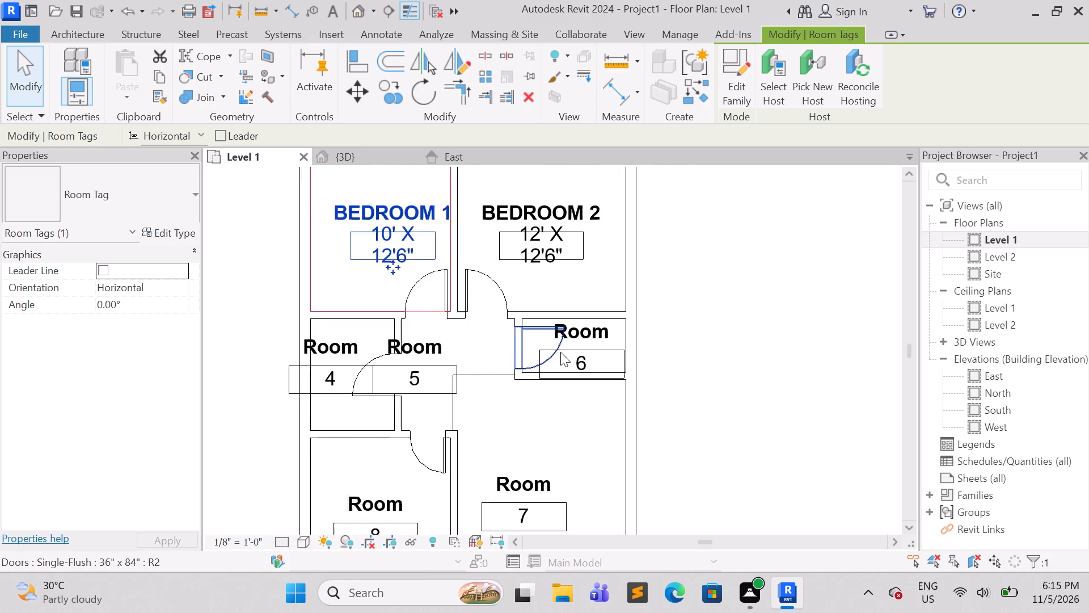
{"action": "scroll", "coordinate": [560, 352], "scroll_direction": "up", "scroll_amount": 2}
{"action": "double_click", "coordinate": [606, 325]}
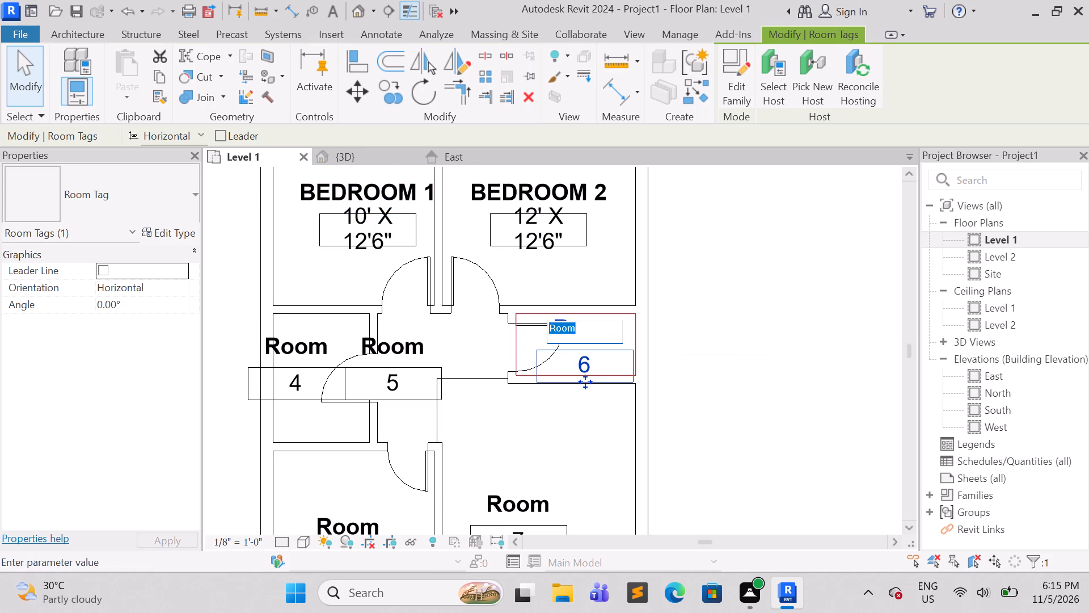
{"action": "key", "text": "BackSpace"}
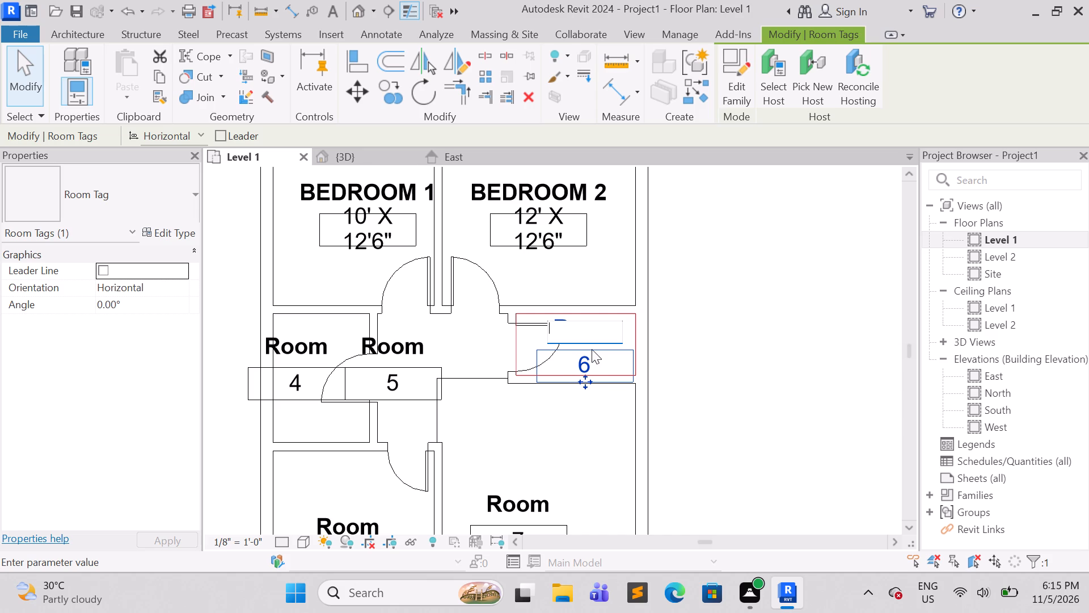
{"action": "type", "text": "TOI"}
{"action": "type", "text": "LET"}
{"action": "key", "text": "Return"}
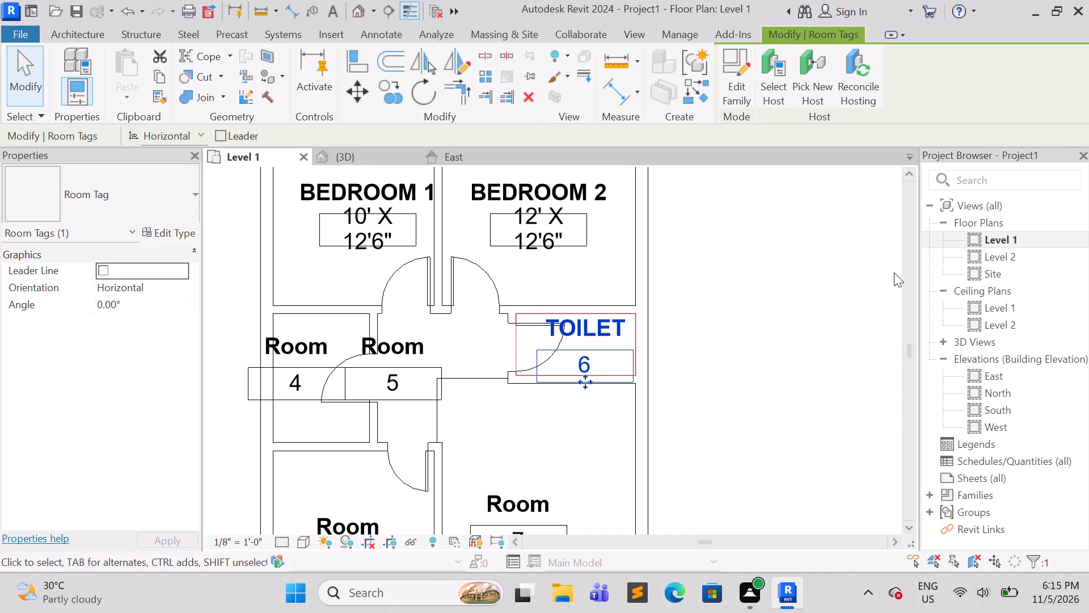
Replace the room number in the TOILET tag with the size 7'5" X 3'10".
{"action": "double_click", "coordinate": [586, 356]}
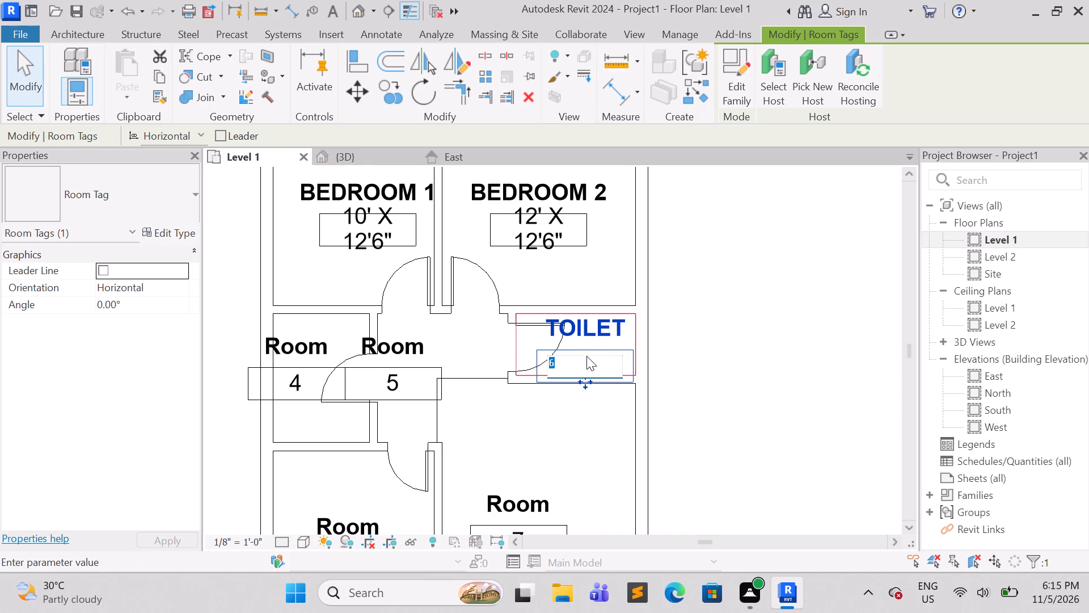
{"action": "key", "text": "BackSpace"}
{"action": "key", "text": "7"}
{"action": "key", "text": "apostrophe"}
{"action": "key", "text": "5"}
{"action": "key", "text": "shift+quotedbl"}
{"action": "key", "text": "space"}
{"action": "type", "text": "X"}
{"action": "key", "text": "space"}
{"action": "key", "text": "3"}
{"action": "key", "text": "apostrophe"}
{"action": "type", "text": "10"}
{"action": "key", "text": "shift+quotedbl"}
{"action": "key", "text": "Return"}
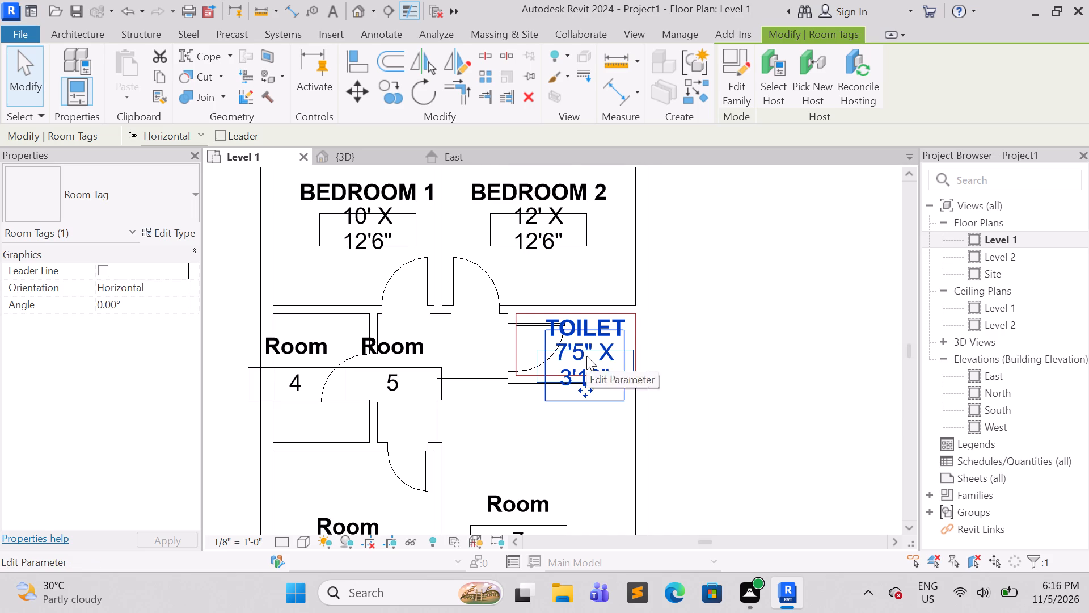
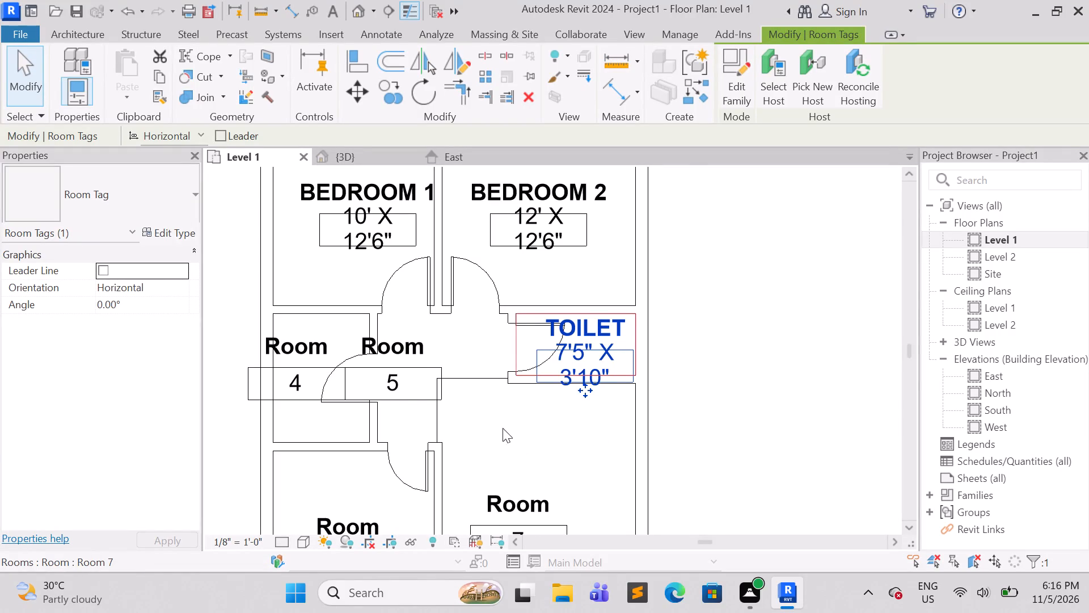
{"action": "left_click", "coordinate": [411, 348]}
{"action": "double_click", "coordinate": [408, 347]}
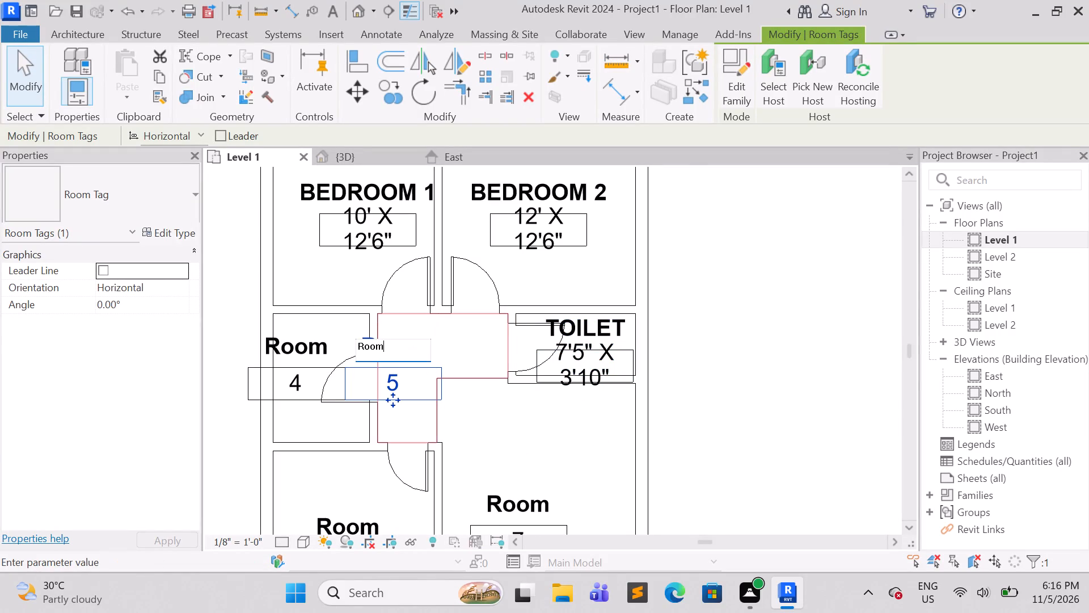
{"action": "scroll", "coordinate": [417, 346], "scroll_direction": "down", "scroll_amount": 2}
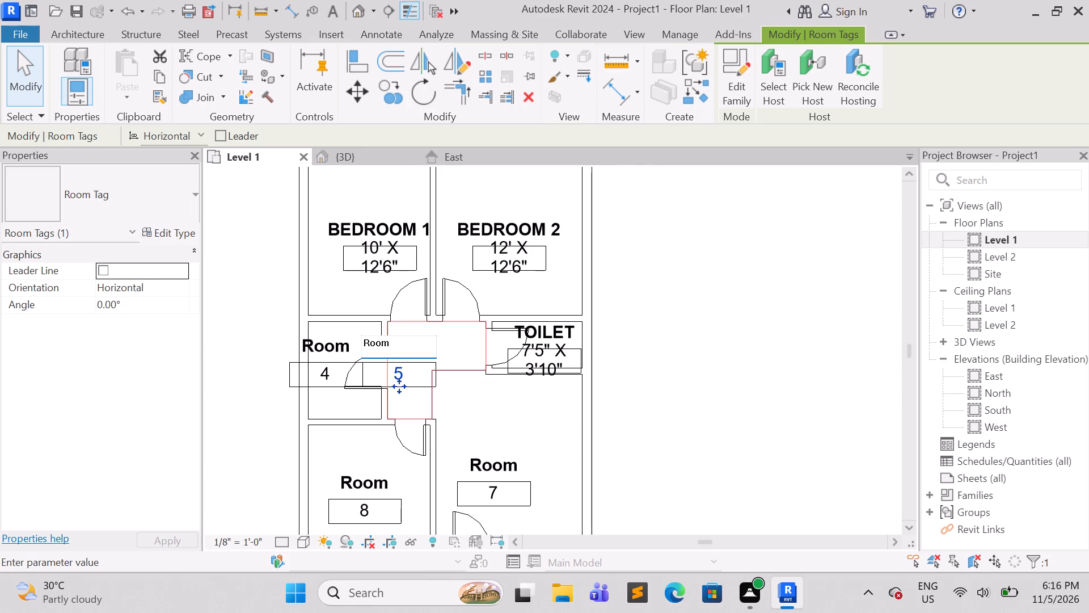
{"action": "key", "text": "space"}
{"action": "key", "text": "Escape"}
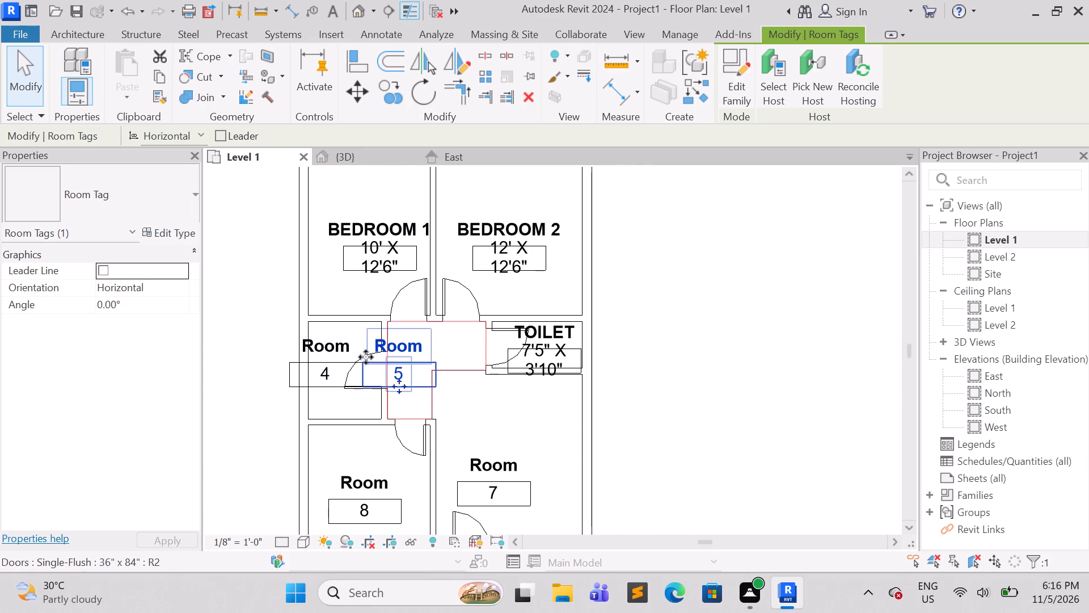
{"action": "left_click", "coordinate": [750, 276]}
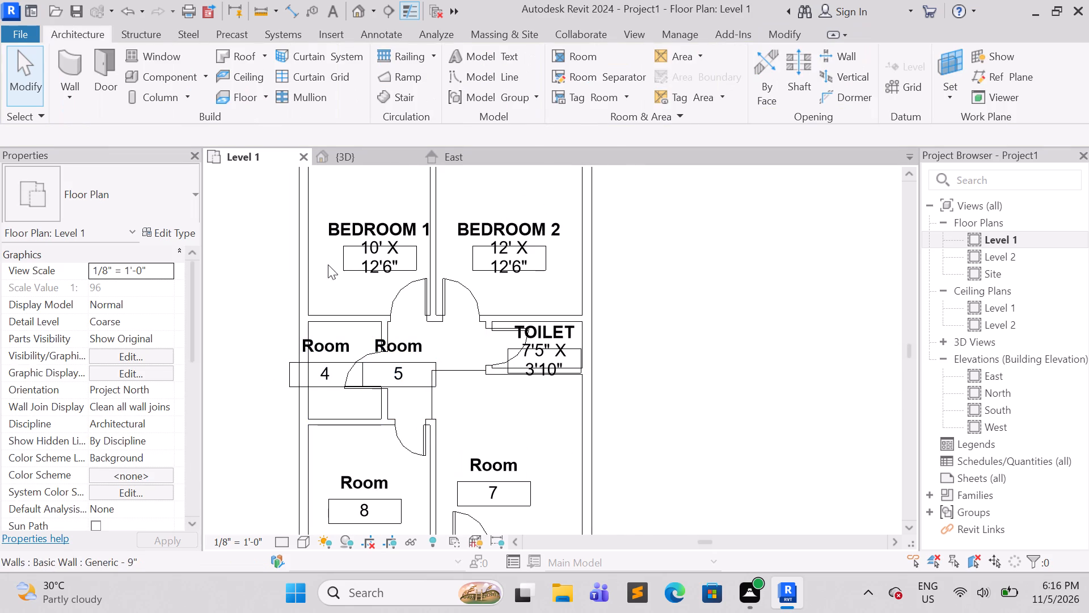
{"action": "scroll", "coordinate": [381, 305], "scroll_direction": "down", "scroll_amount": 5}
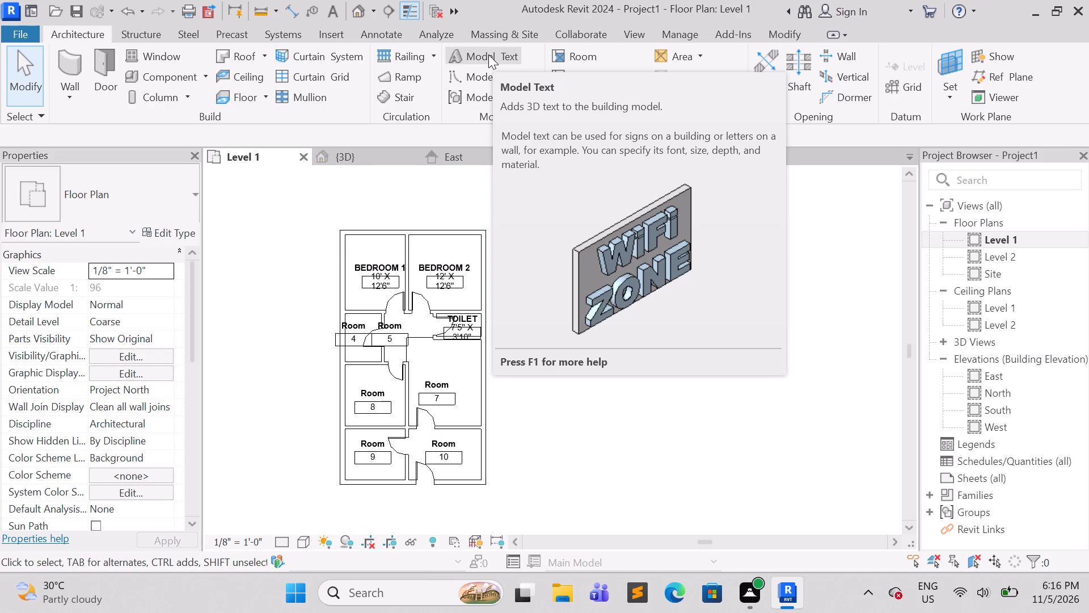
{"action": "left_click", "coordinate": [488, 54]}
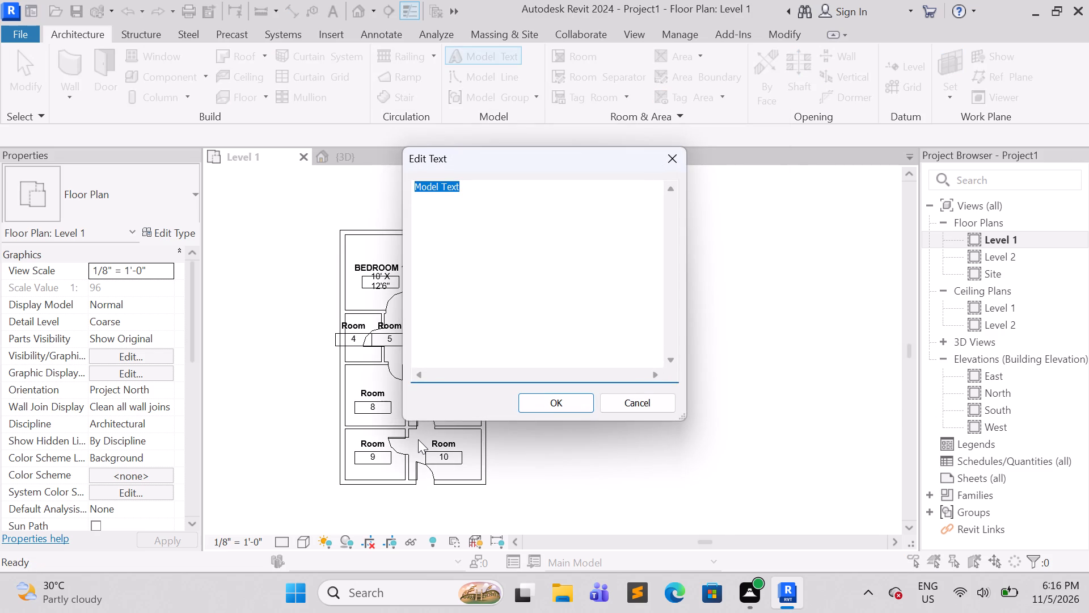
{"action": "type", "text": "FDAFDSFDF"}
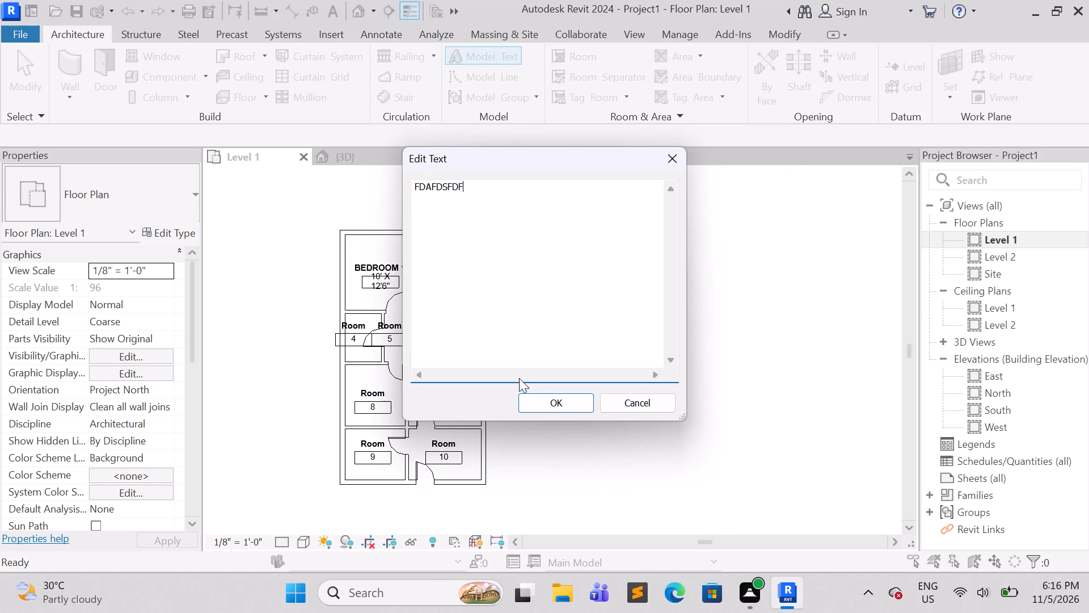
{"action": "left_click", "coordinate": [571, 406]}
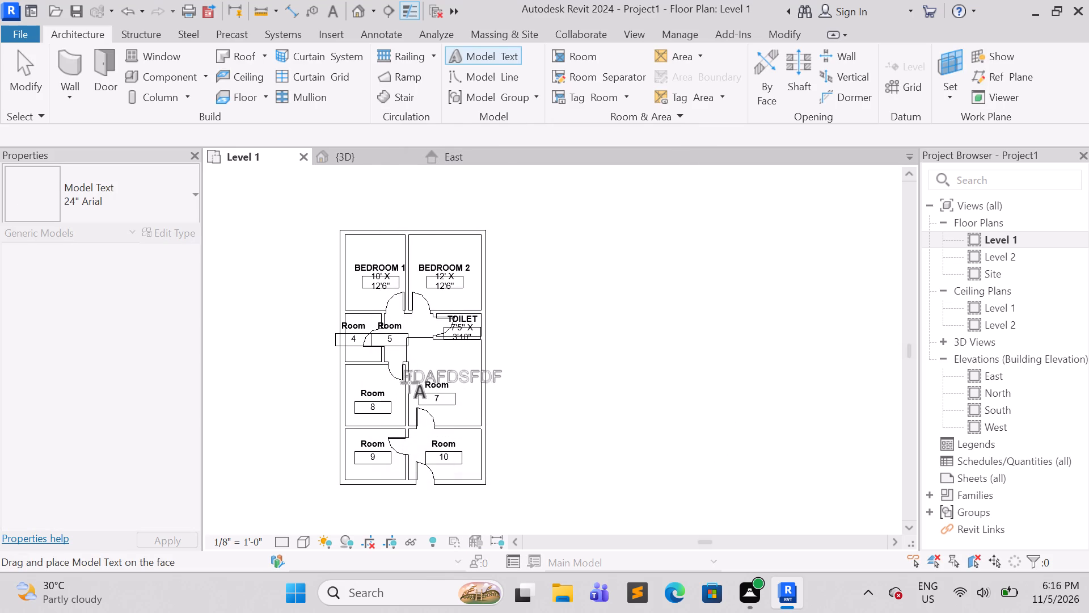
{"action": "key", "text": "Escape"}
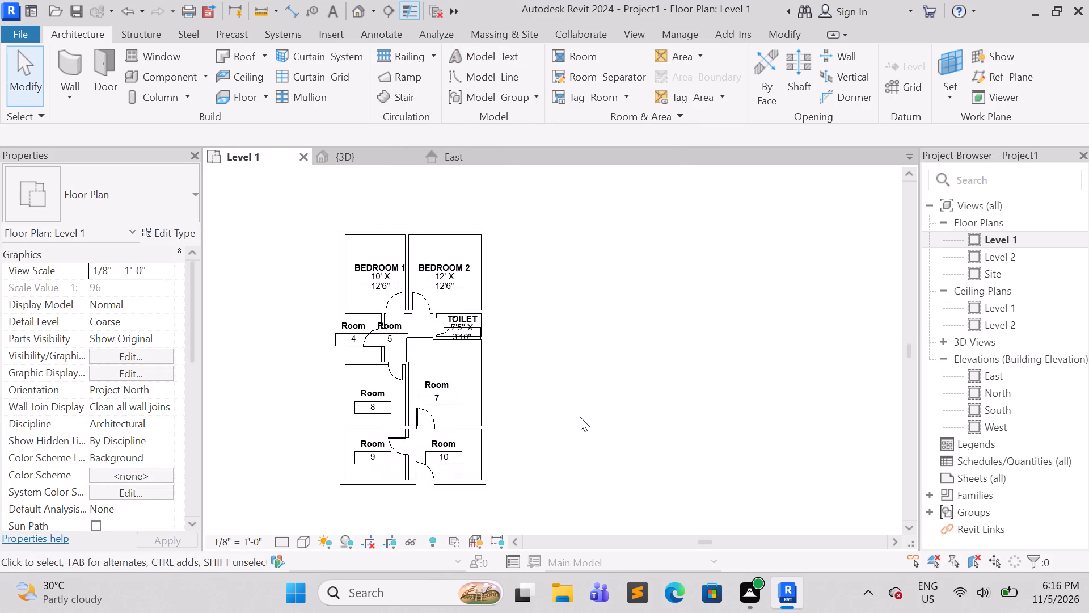
Undo the room naming, size labels and room placements until no rooms or room tags remain on the Level 1 plan.
{"action": "key", "text": "ctrl+z"}
{"action": "key", "text": "ctrl+z"}
{"action": "key", "text": "ctrl+z"}
{"action": "key", "text": "ctrl+z"}
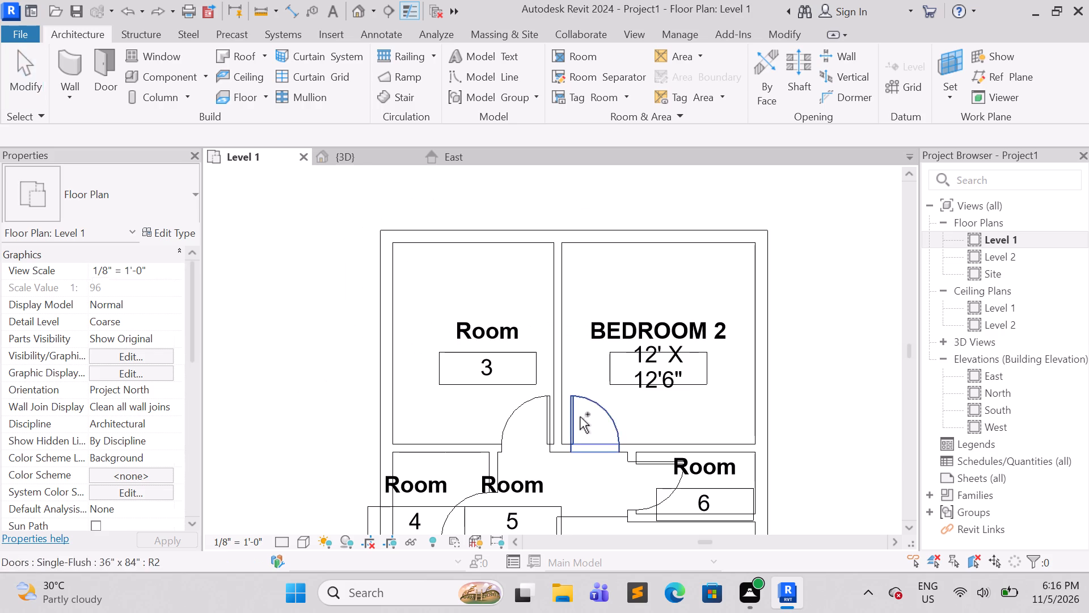
{"action": "key", "text": "ctrl+z"}
{"action": "key", "text": "ctrl+z"}
{"action": "key", "text": "ctrl+z"}
{"action": "key", "text": "ctrl+z"}
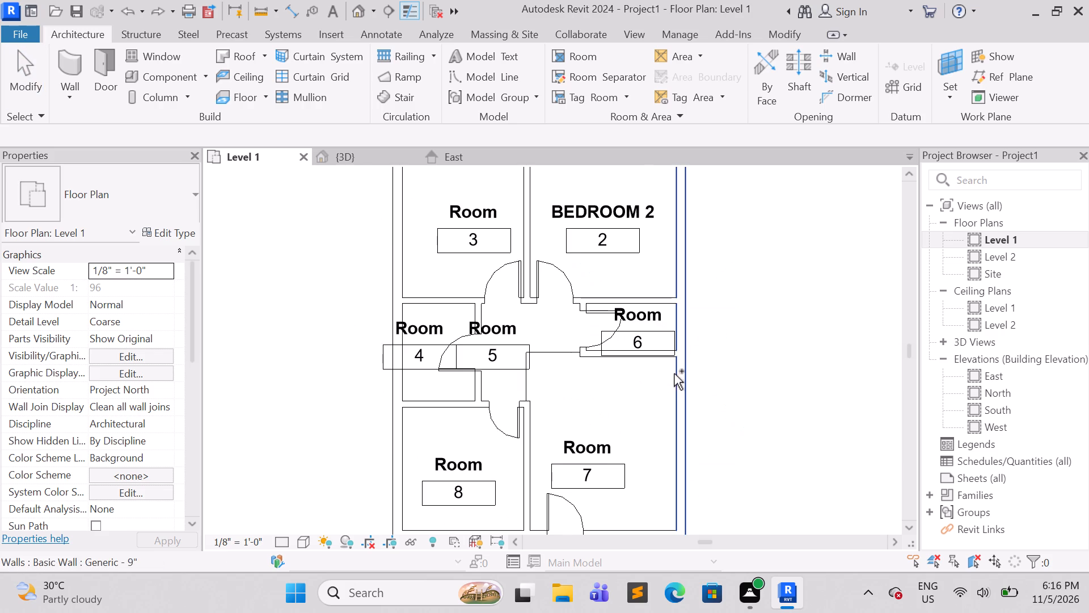
{"action": "key", "text": "ctrl+z"}
{"action": "key", "text": "ctrl+z"}
{"action": "key", "text": "ctrl+z"}
{"action": "key", "text": "ctrl+z"}
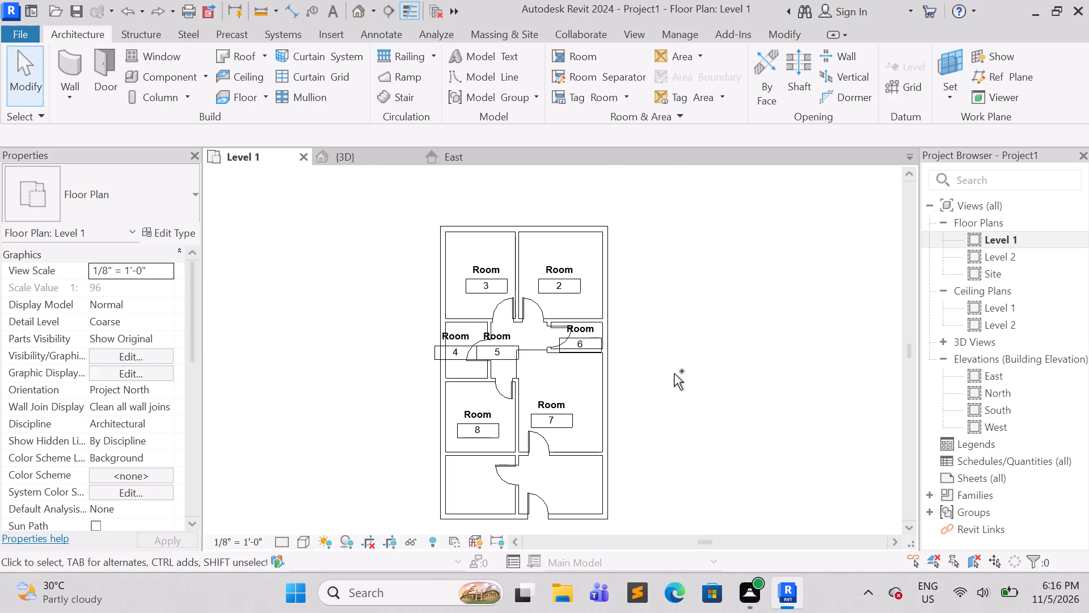
{"action": "key", "text": "ctrl+z"}
{"action": "key", "text": "ctrl+z"}
{"action": "key", "text": "ctrl+z"}
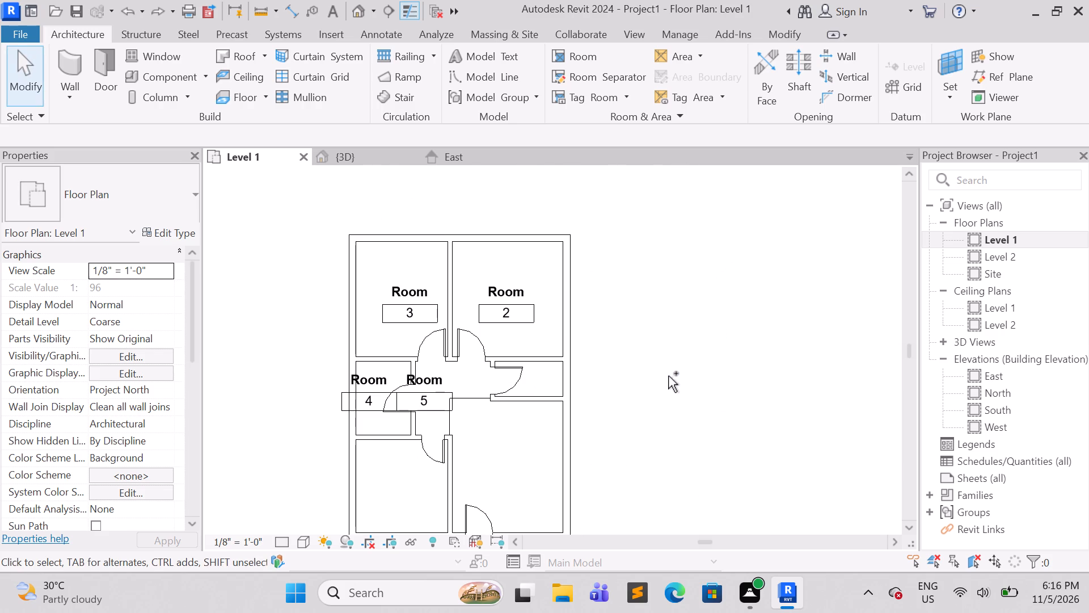
{"action": "key", "text": "ctrl+z"}
{"action": "key", "text": "ctrl+z"}
{"action": "key", "text": "ctrl+z"}
{"action": "key", "text": "ctrl+z"}
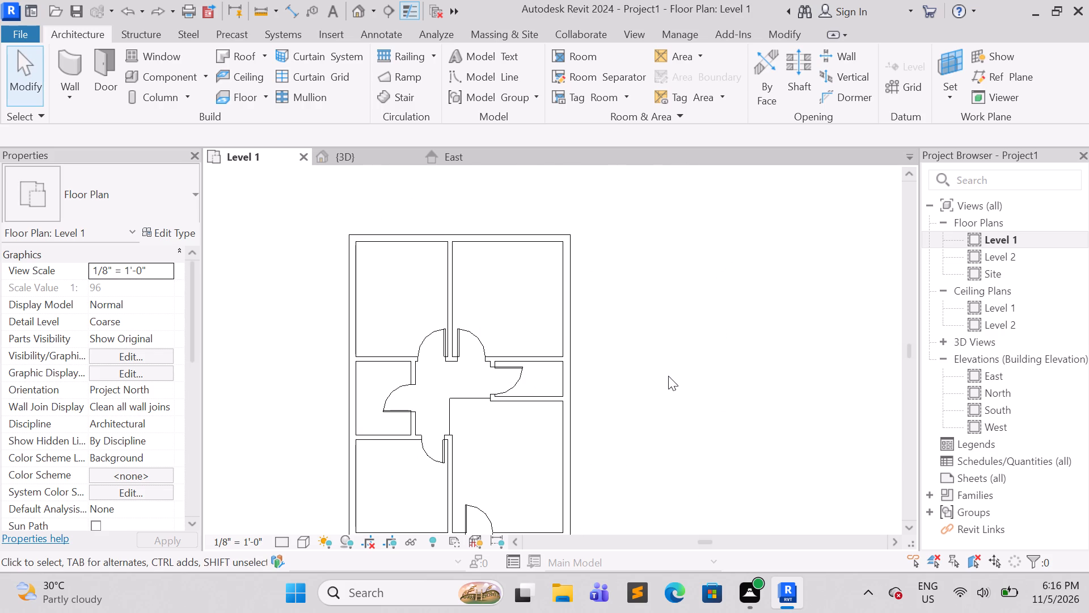
Place model text reading BED ROOM across the wall between the two bedrooms at the top of the plan.
{"action": "left_click", "coordinate": [483, 56]}
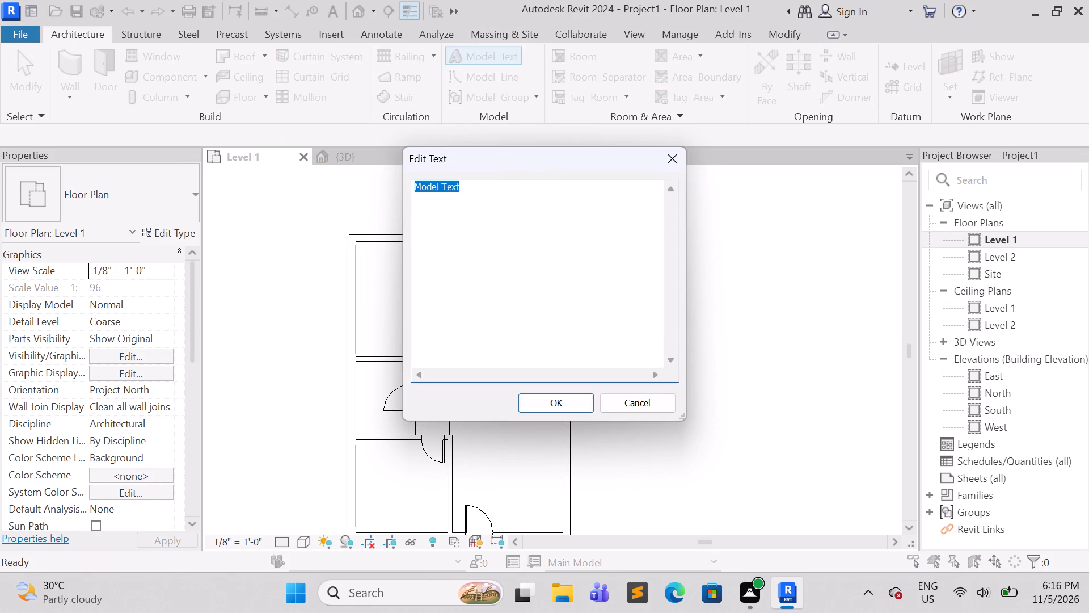
{"action": "left_click", "coordinate": [529, 199]}
{"action": "key", "text": "b"}
{"action": "key", "text": "w"}
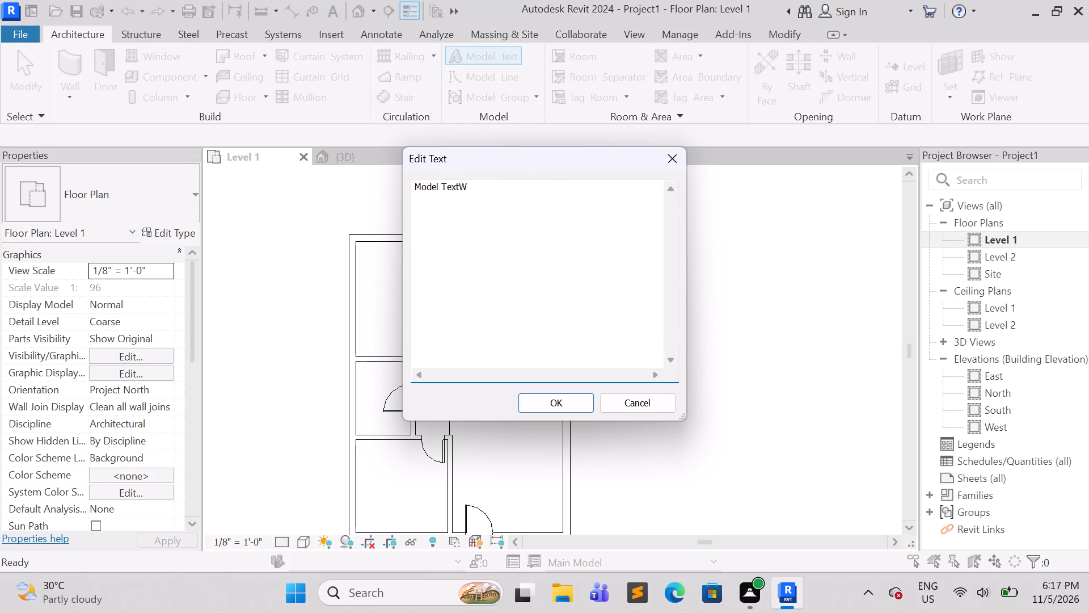
{"action": "key", "text": "BackSpace"}
{"action": "key", "text": "BackSpace"}
{"action": "key", "text": "BackSpace"}
{"action": "key", "text": "BackSpace"}
{"action": "key", "text": "BackSpace"}
{"action": "key", "text": "BackSpace"}
{"action": "key", "text": "BackSpace"}
{"action": "key", "text": "BackSpace"}
{"action": "key", "text": "BackSpace"}
{"action": "key", "text": "BackSpace"}
{"action": "key", "text": "BackSpace"}
{"action": "key", "text": "BackSpace"}
{"action": "key", "text": "BackSpace"}
{"action": "key", "text": "BackSpace"}
{"action": "key", "text": "BackSpace"}
{"action": "key", "text": "BackSpace"}
{"action": "key", "text": "BackSpace"}
{"action": "key", "text": "BackSpace"}
{"action": "type", "text": "BED"}
{"action": "key", "text": "space"}
{"action": "type", "text": "R"}
{"action": "type", "text": "OOM"}
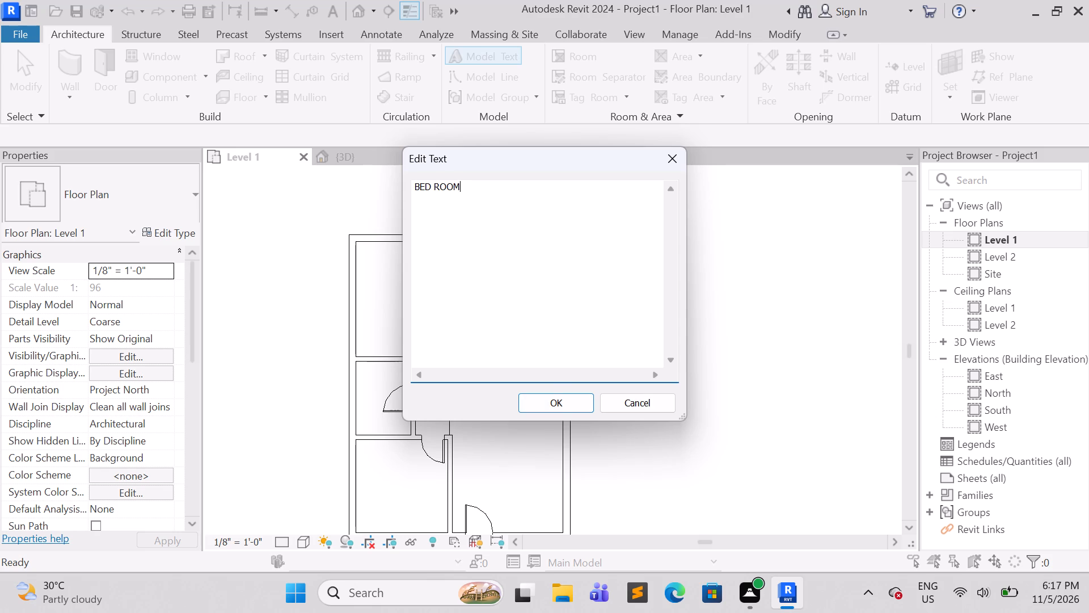
{"action": "left_click", "coordinate": [557, 397]}
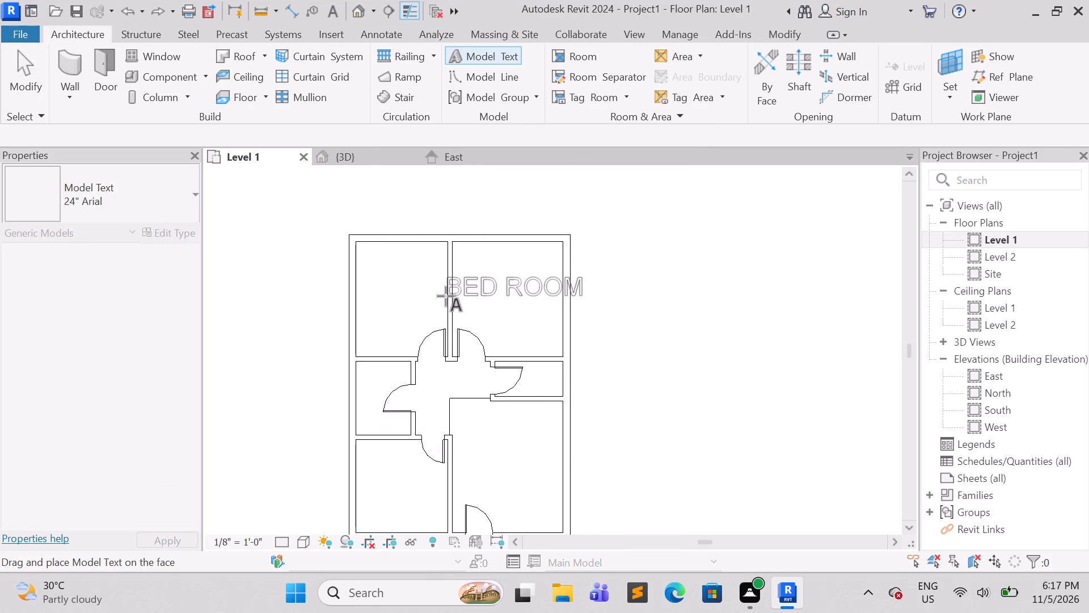
{"action": "scroll", "coordinate": [446, 296], "scroll_direction": "up", "scroll_amount": 12}
{"action": "scroll", "coordinate": [468, 298], "scroll_direction": "down", "scroll_amount": 4}
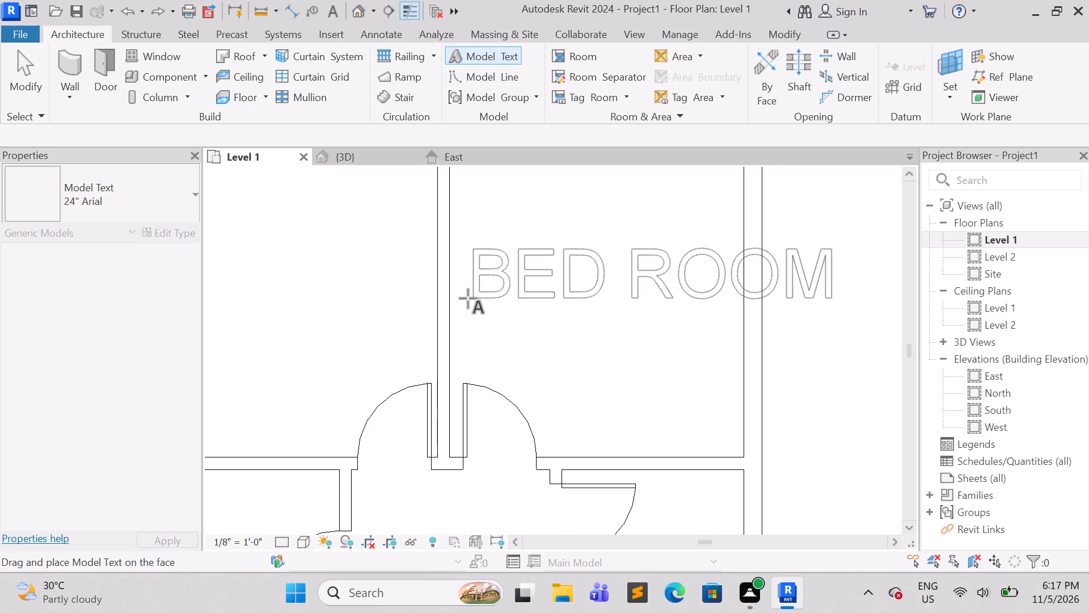
{"action": "scroll", "coordinate": [468, 298], "scroll_direction": "down", "scroll_amount": 4}
{"action": "right_click", "coordinate": [457, 319]}
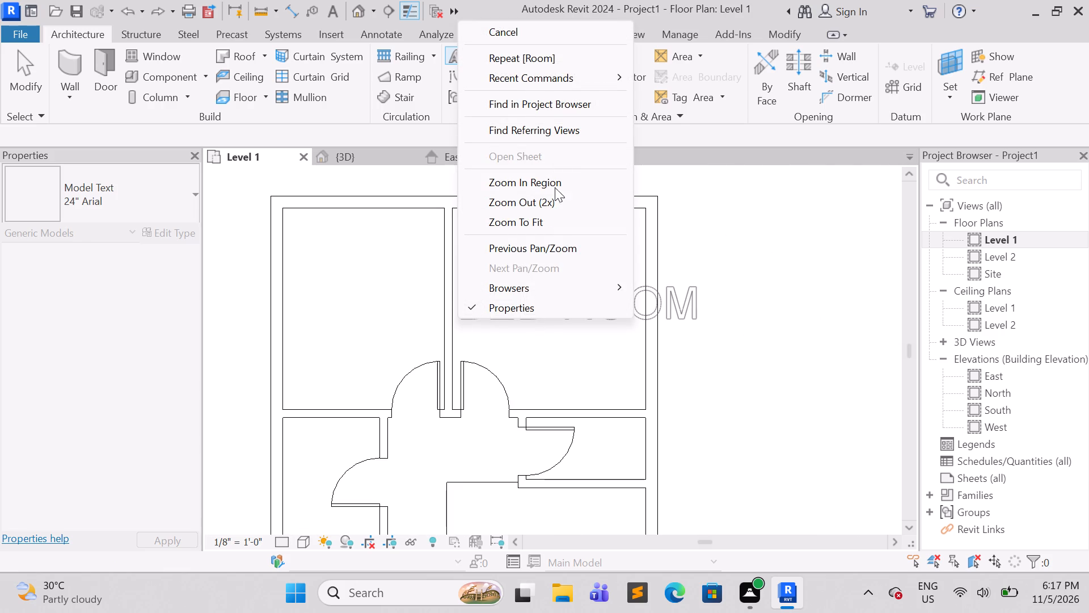
{"action": "left_click", "coordinate": [534, 223]}
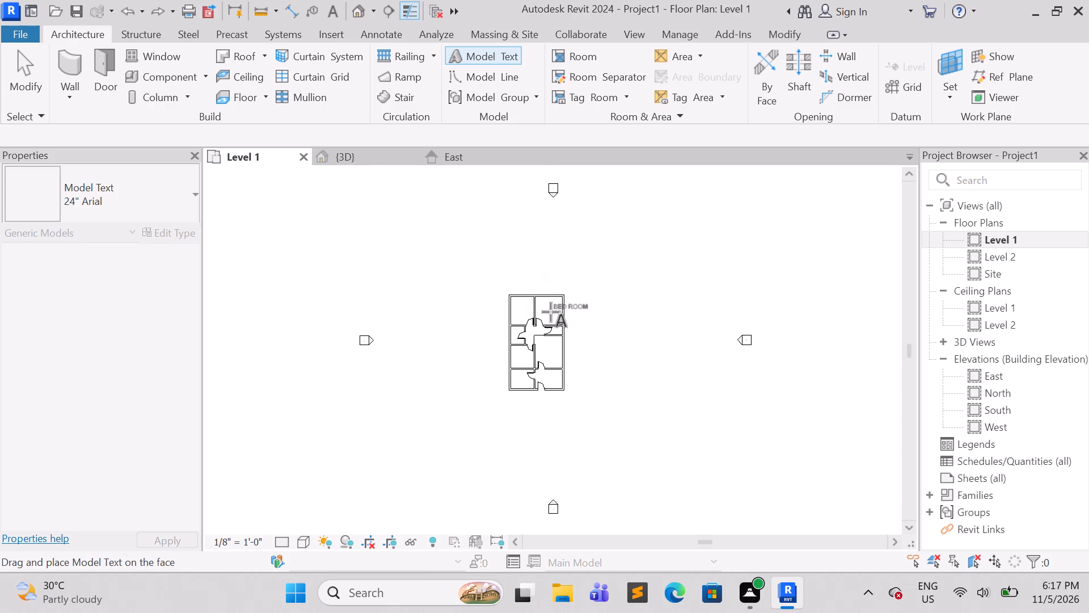
{"action": "scroll", "coordinate": [544, 316], "scroll_direction": "up", "scroll_amount": 10}
{"action": "right_click", "coordinate": [531, 316]}
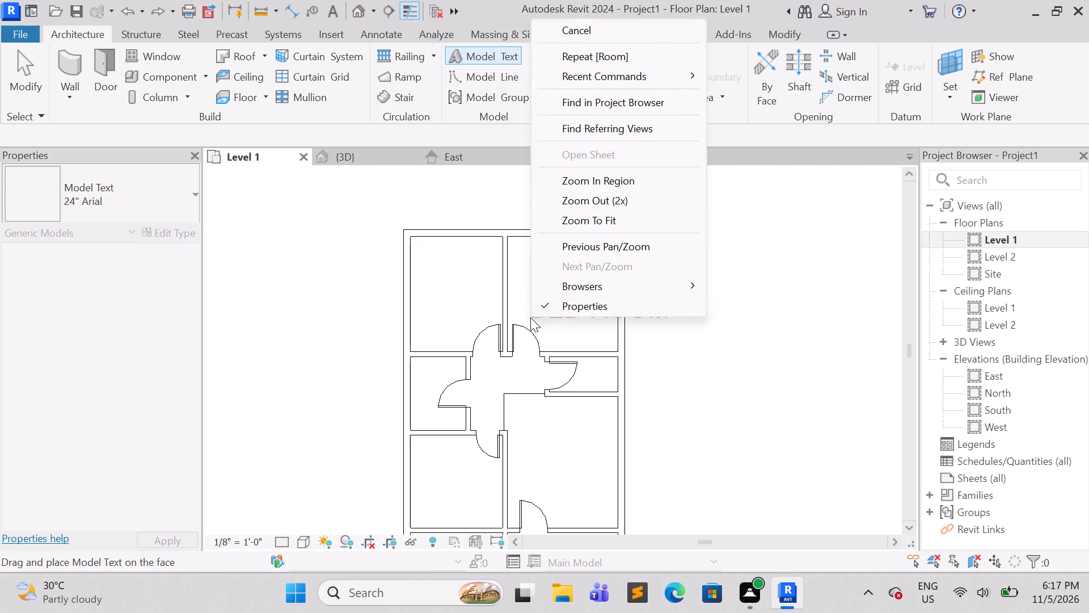
{"action": "key", "text": "Escape"}
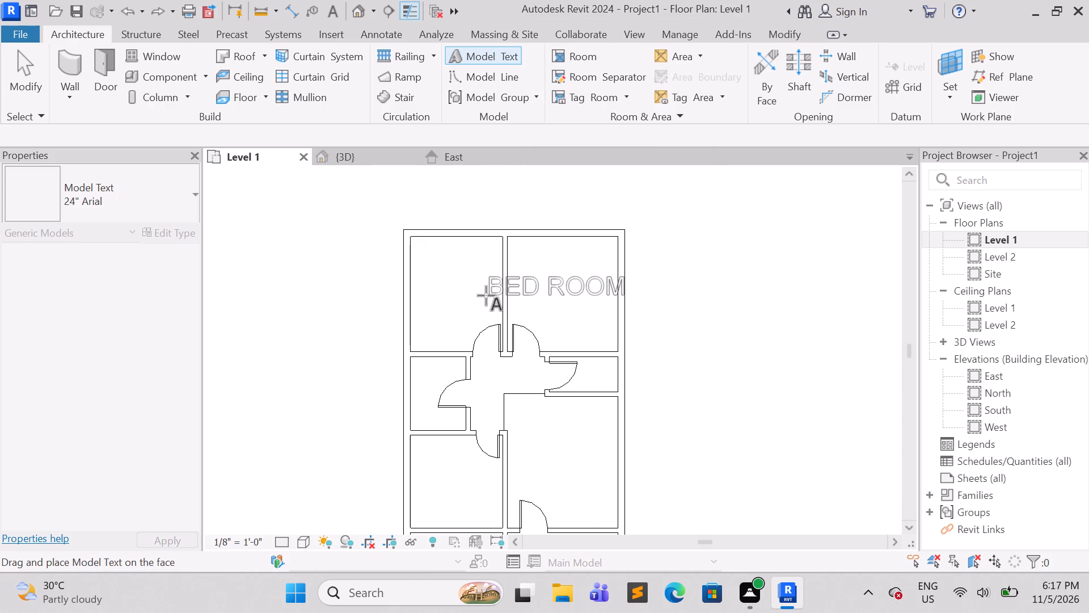
{"action": "left_click", "coordinate": [492, 292]}
Move the BED ROOM model text so it starts just inside the top-right bedroom, beside the dividing wall.
{"action": "left_click", "coordinate": [525, 279]}
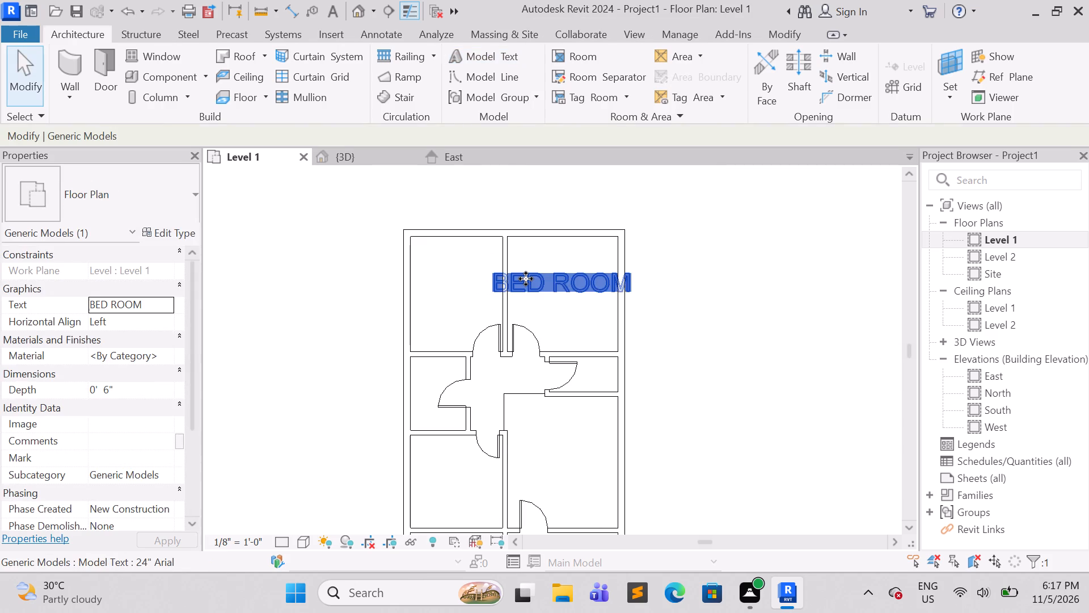
{"action": "left_click_drag", "start_coordinate": [495, 274], "coordinate": [544, 271]}
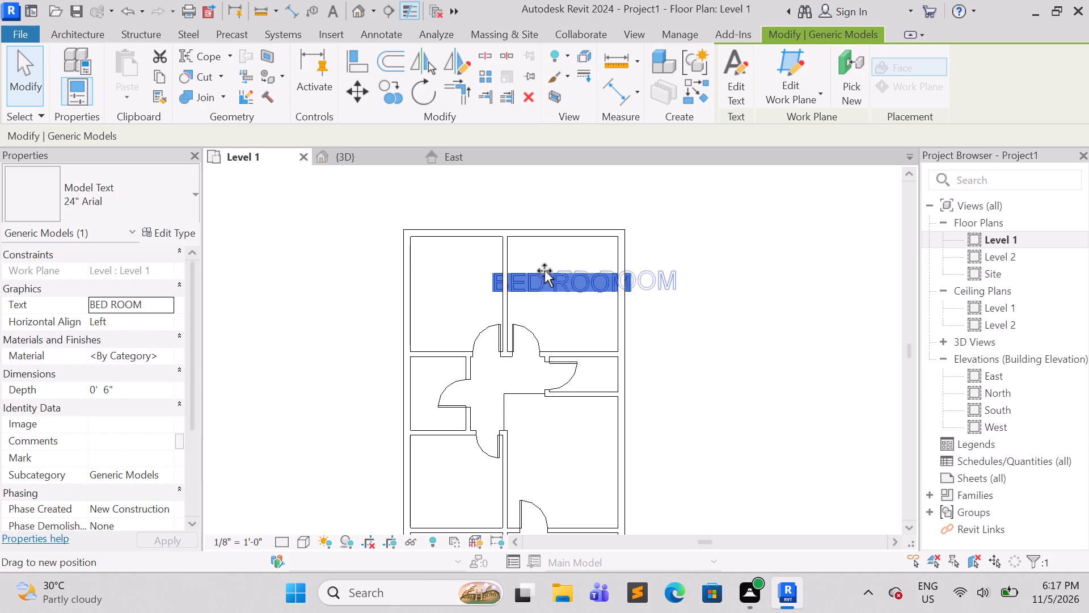
{"action": "left_click_drag", "start_coordinate": [544, 271], "coordinate": [513, 280]}
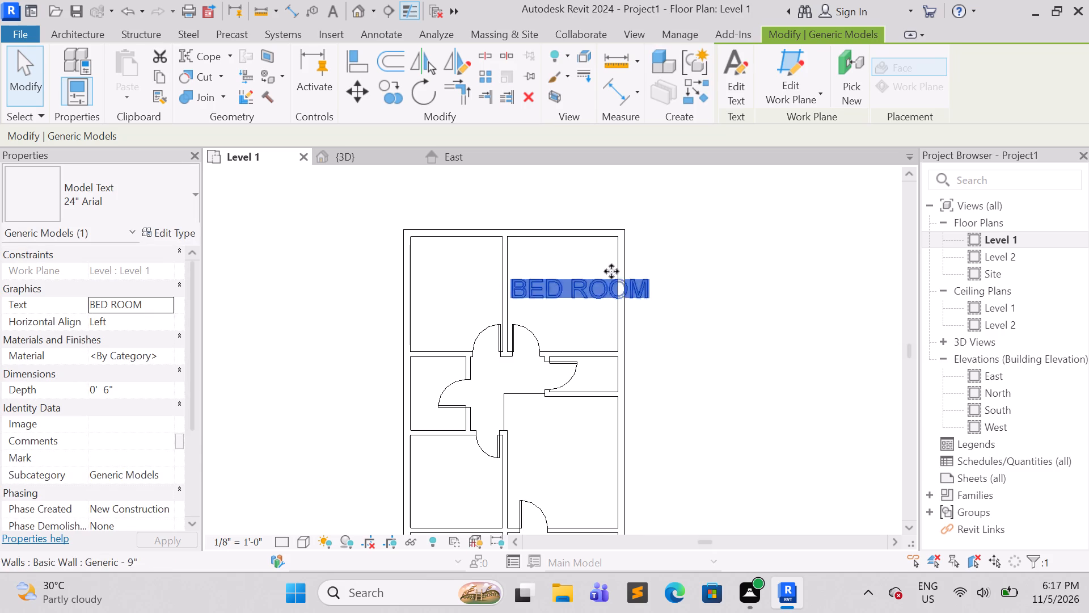
Set the depth of the BED ROOM model text to 1".
{"action": "left_click", "coordinate": [571, 290]}
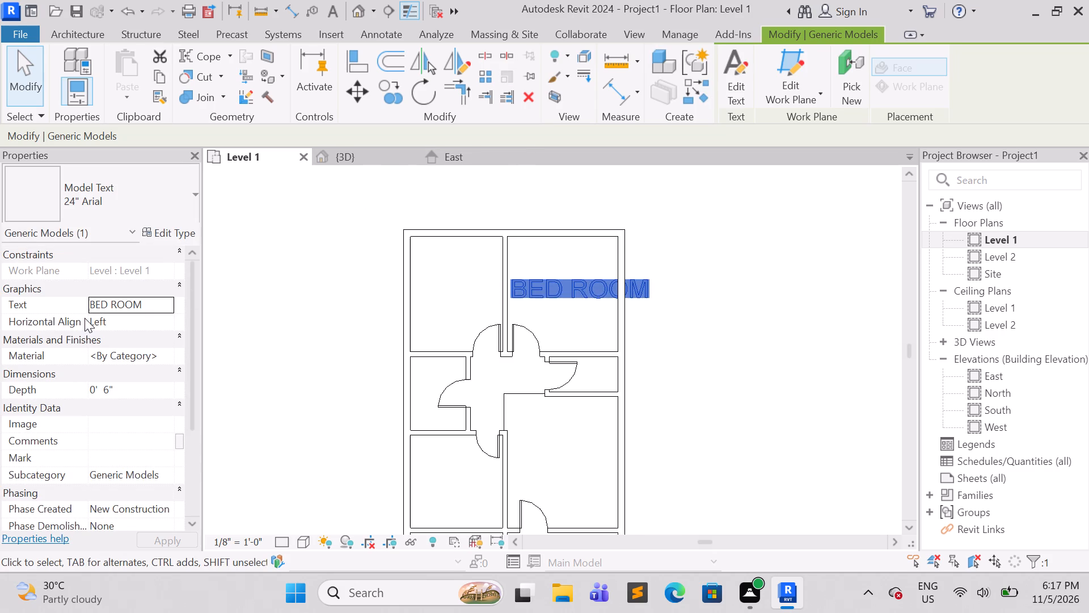
{"action": "left_click", "coordinate": [132, 387]}
{"action": "key", "text": "BackSpace"}
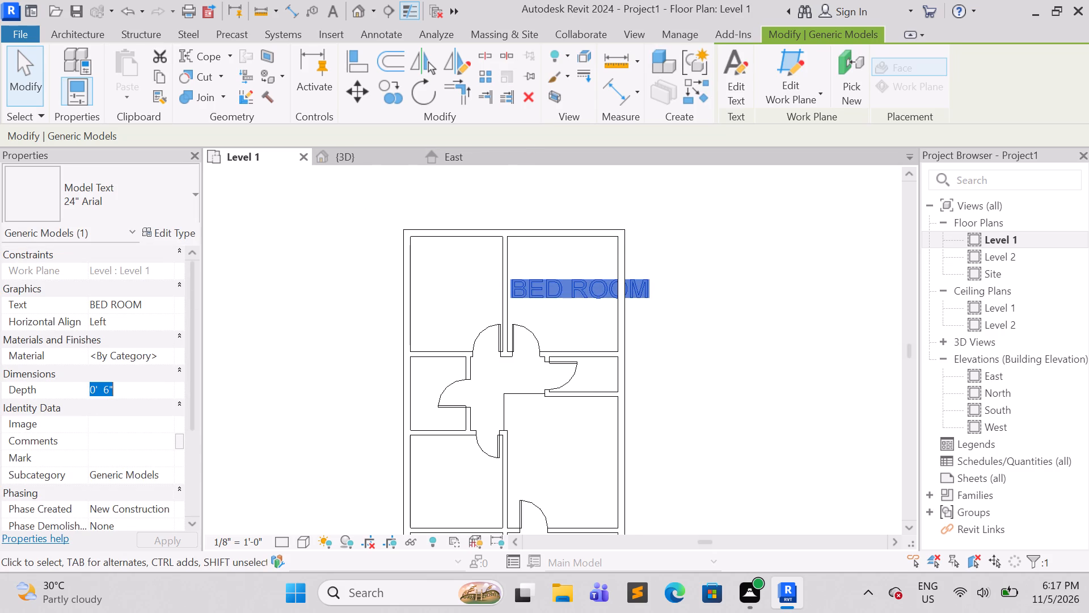
{"action": "type", "text": "1\""}
{"action": "key", "text": "Return"}
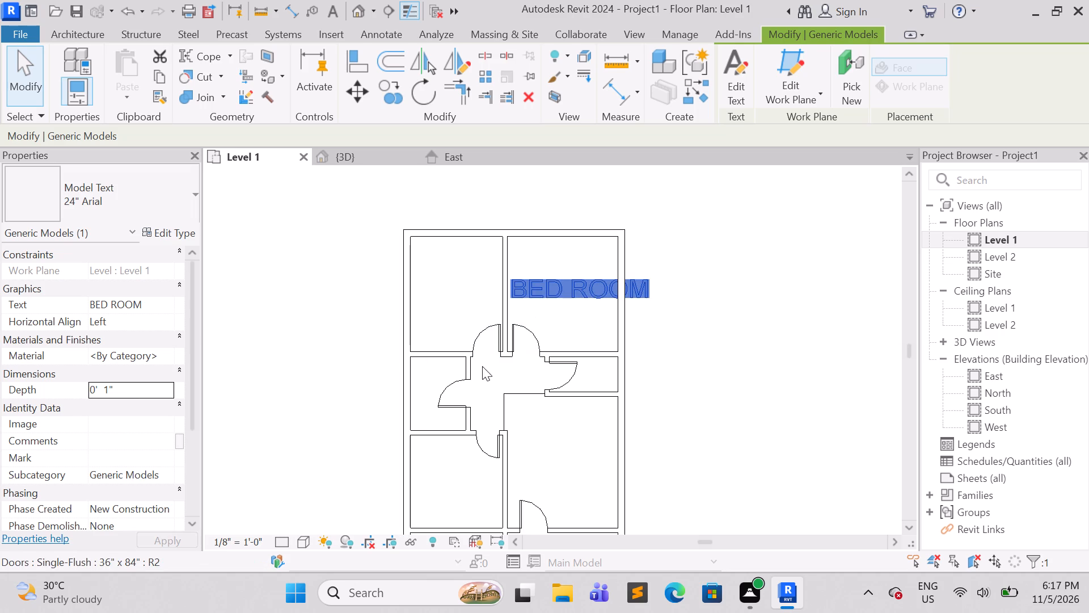
Open the wording of the BED ROOM model text for review and keep it as it is.
{"action": "left_click", "coordinate": [732, 78]}
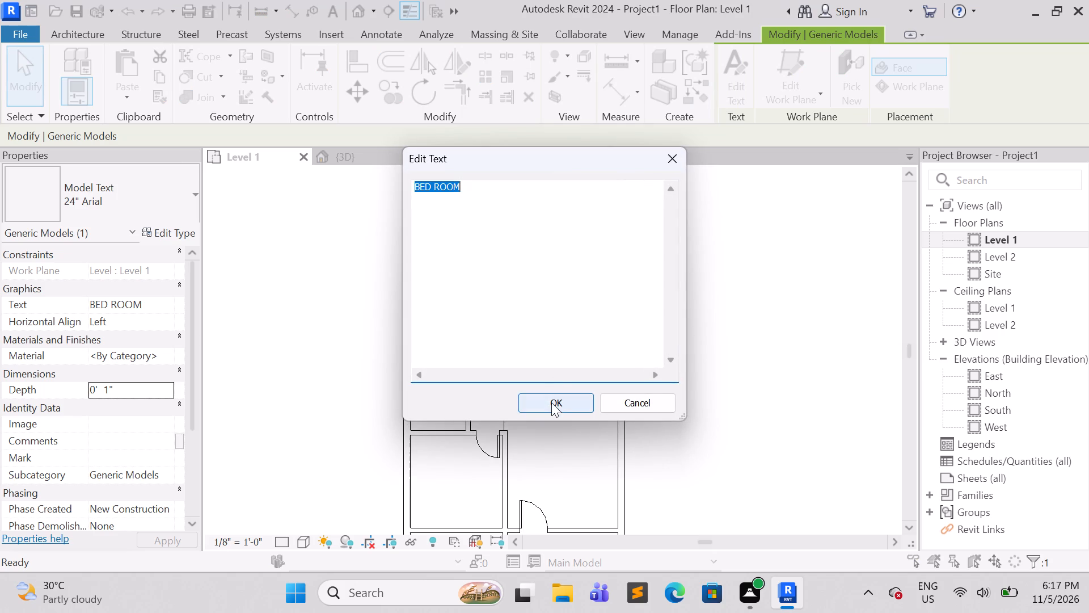
{"action": "left_click", "coordinate": [551, 402]}
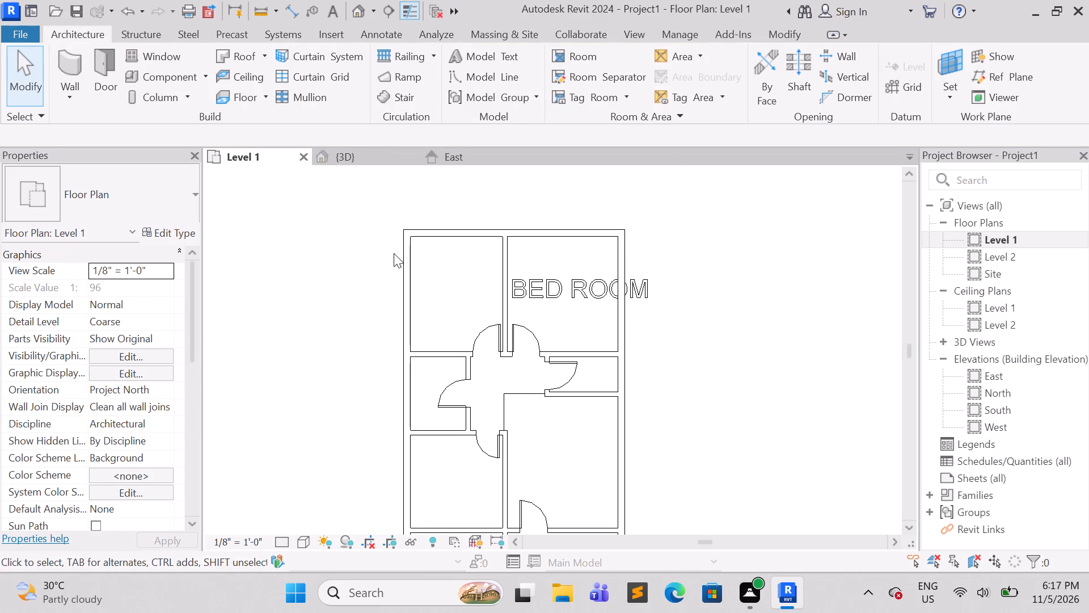
Open the work plane settings of the BED ROOM model text for review and leave them as they are.
{"action": "left_click", "coordinate": [591, 291]}
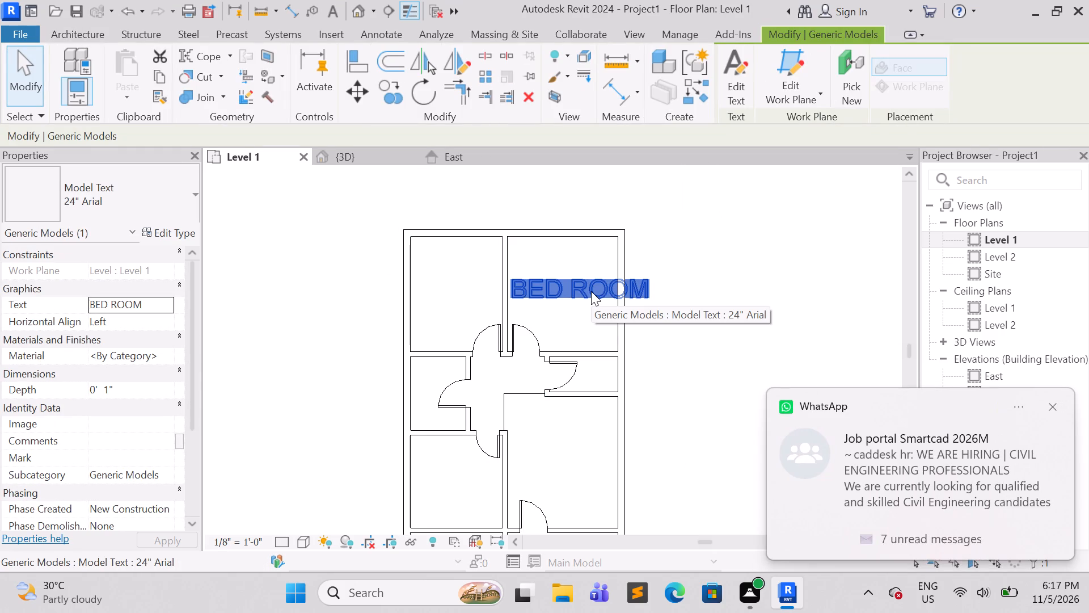
{"action": "left_click", "coordinate": [1055, 405]}
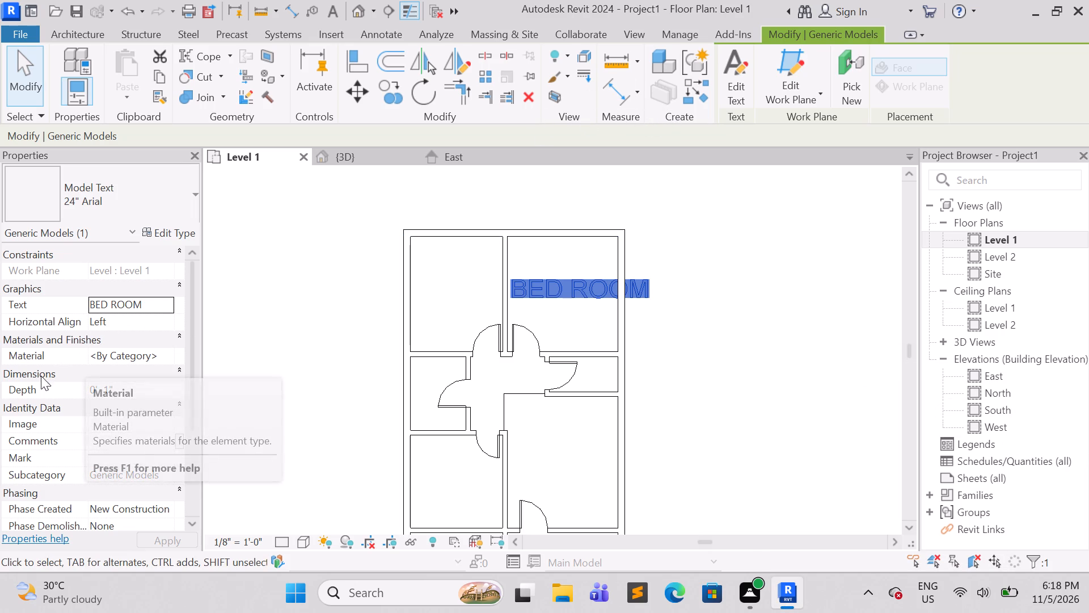
{"action": "scroll", "coordinate": [51, 443], "scroll_direction": "down", "scroll_amount": 2}
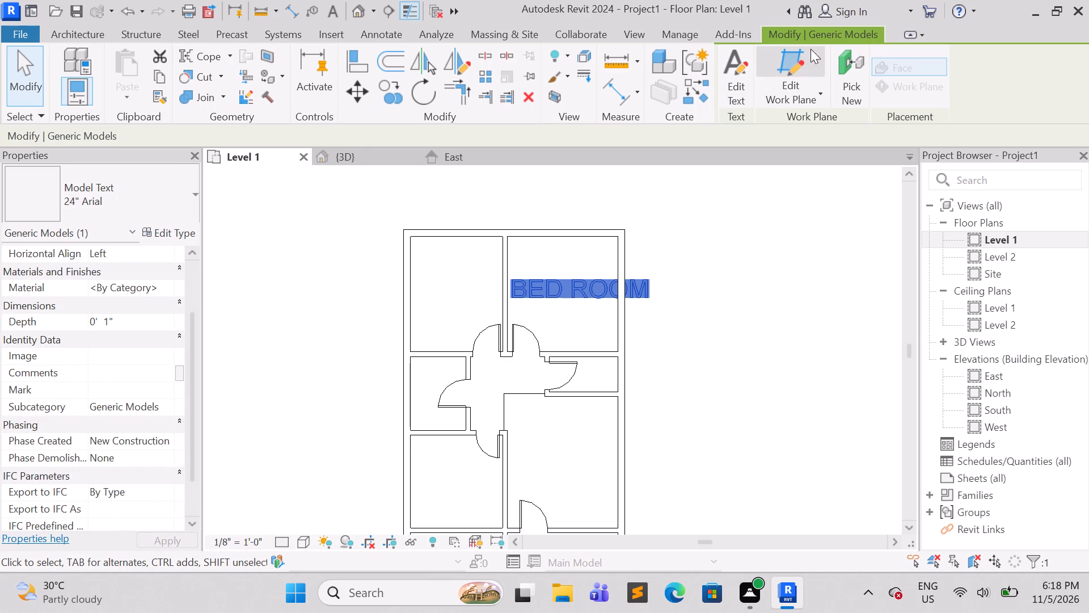
{"action": "left_click", "coordinate": [797, 68]}
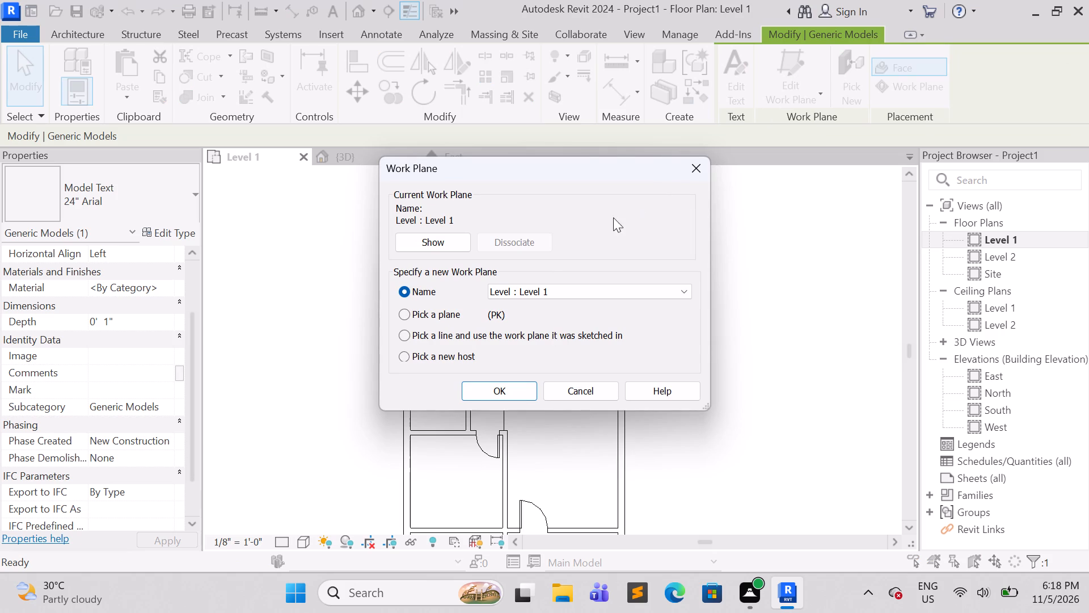
{"action": "left_click", "coordinate": [706, 173]}
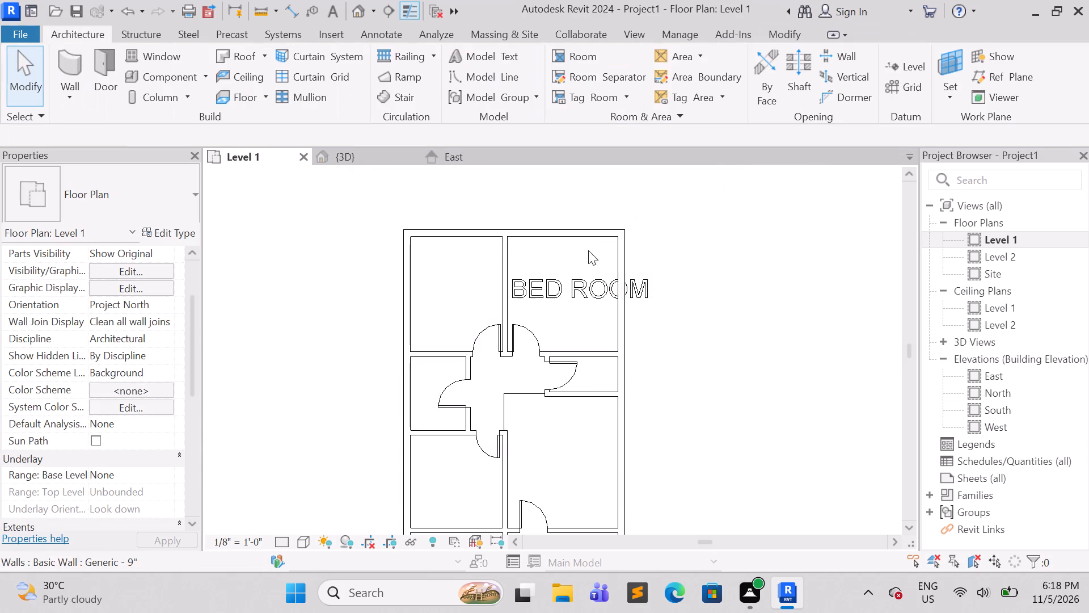
Undo the depth change, the move and the placement of the BED ROOM model text so it is removed from the plan.
{"action": "left_click", "coordinate": [568, 283]}
{"action": "right_click", "coordinate": [567, 287]}
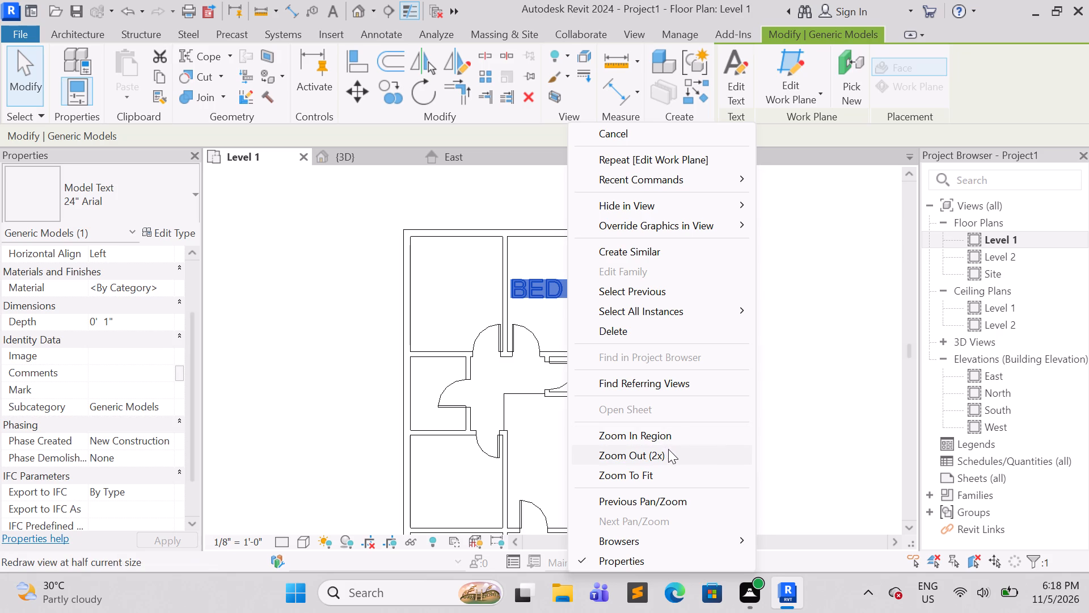
{"action": "left_click", "coordinate": [666, 472]}
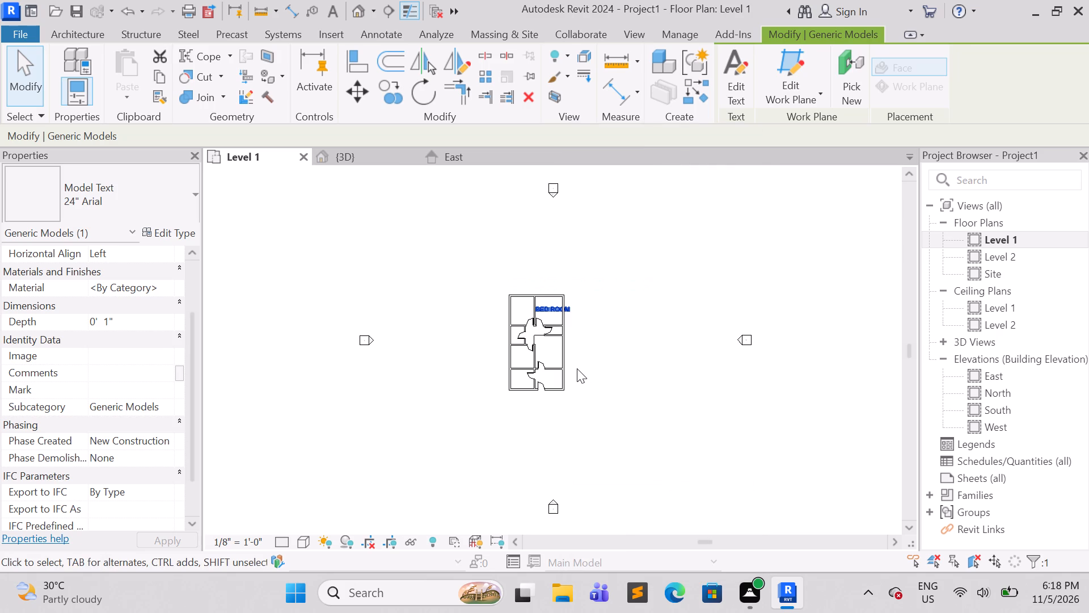
{"action": "scroll", "coordinate": [563, 331], "scroll_direction": "up", "scroll_amount": 10}
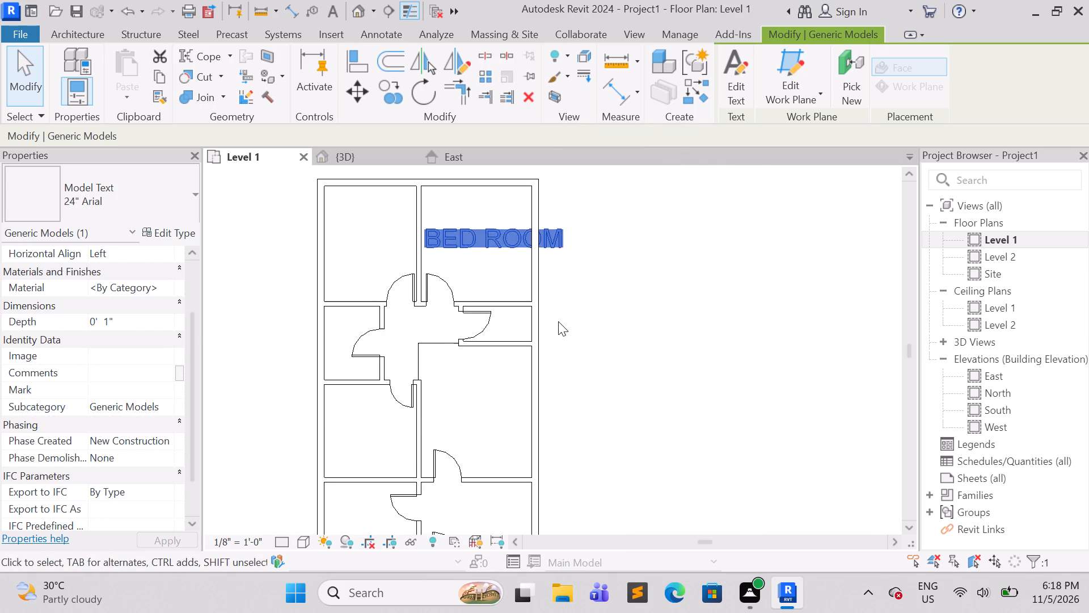
{"action": "scroll", "coordinate": [558, 321], "scroll_direction": "up", "scroll_amount": 5}
{"action": "middle_click_drag", "start_coordinate": [476, 234], "coordinate": [562, 432]}
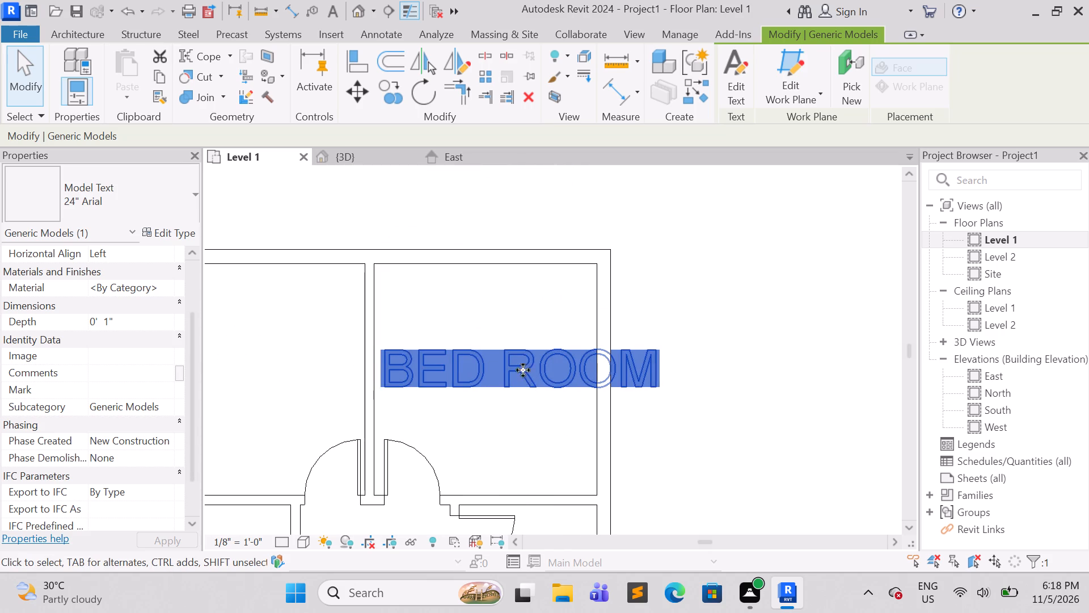
{"action": "left_click", "coordinate": [518, 359]}
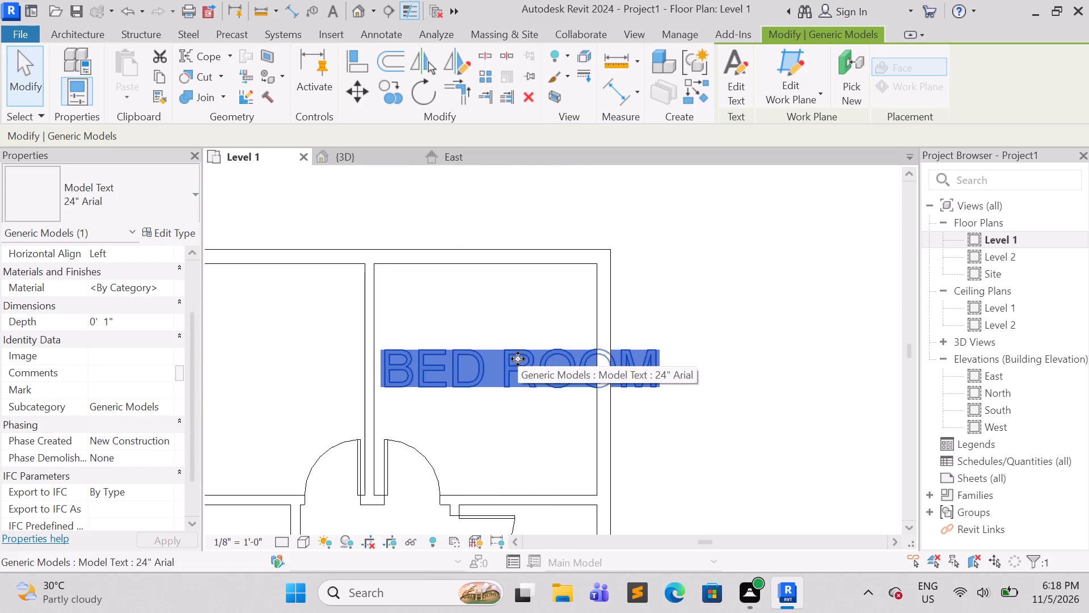
{"action": "key", "text": "ctrl+z"}
{"action": "key", "text": "ctrl+z"}
{"action": "key", "text": "ctrl+z"}
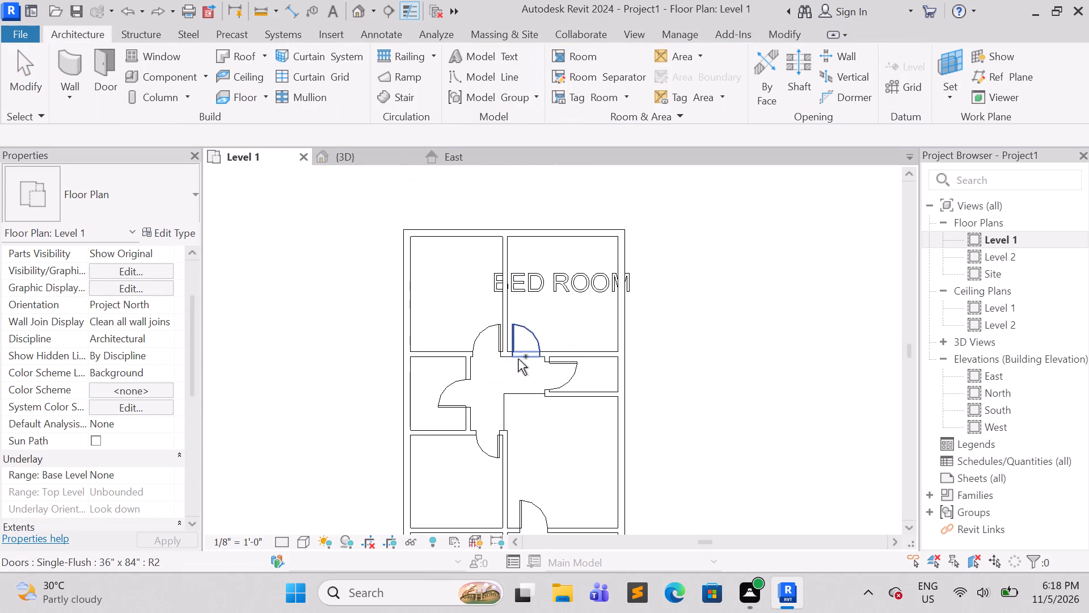
{"action": "key", "text": "ctrl+z"}
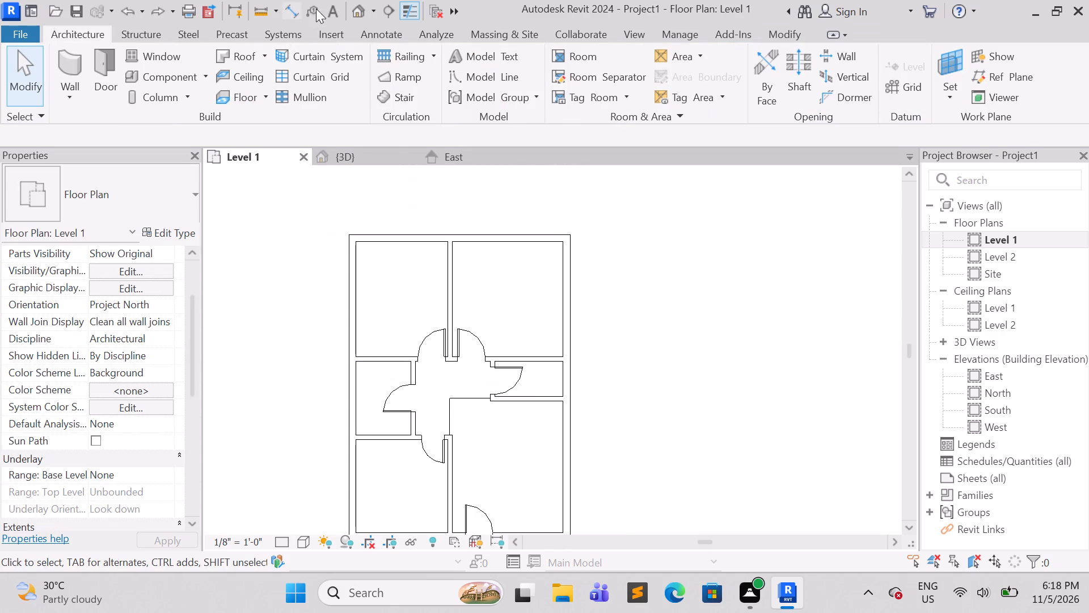
Place a 1/4" Arial text note reading BEDROOM 2 in the top-right bedroom, starting just beside the dividing wall.
{"action": "left_click", "coordinate": [336, 13]}
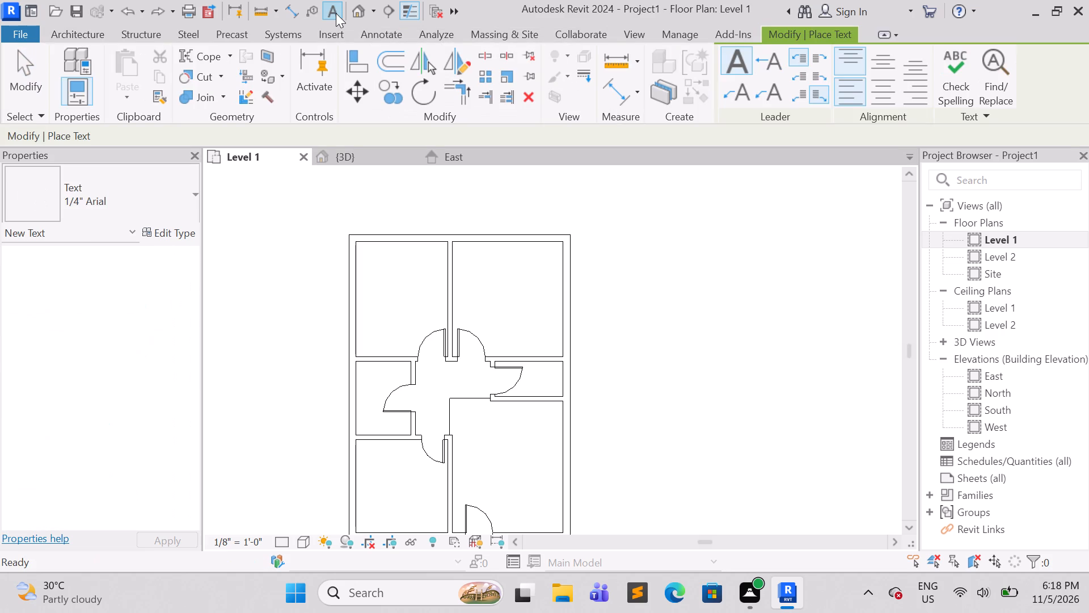
{"action": "left_click", "coordinate": [467, 271]}
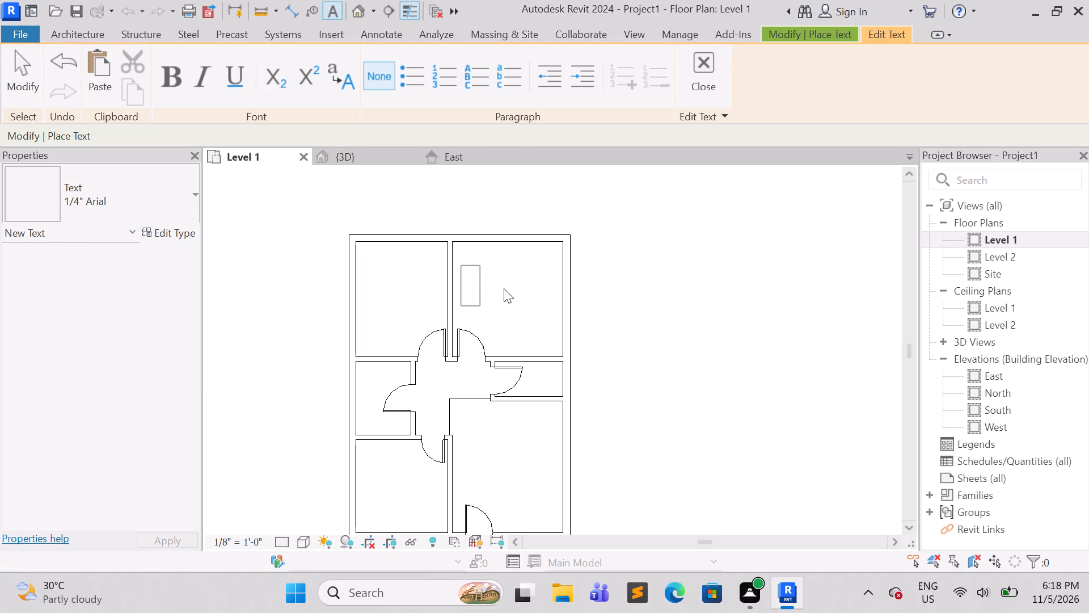
{"action": "type", "text": "BE"}
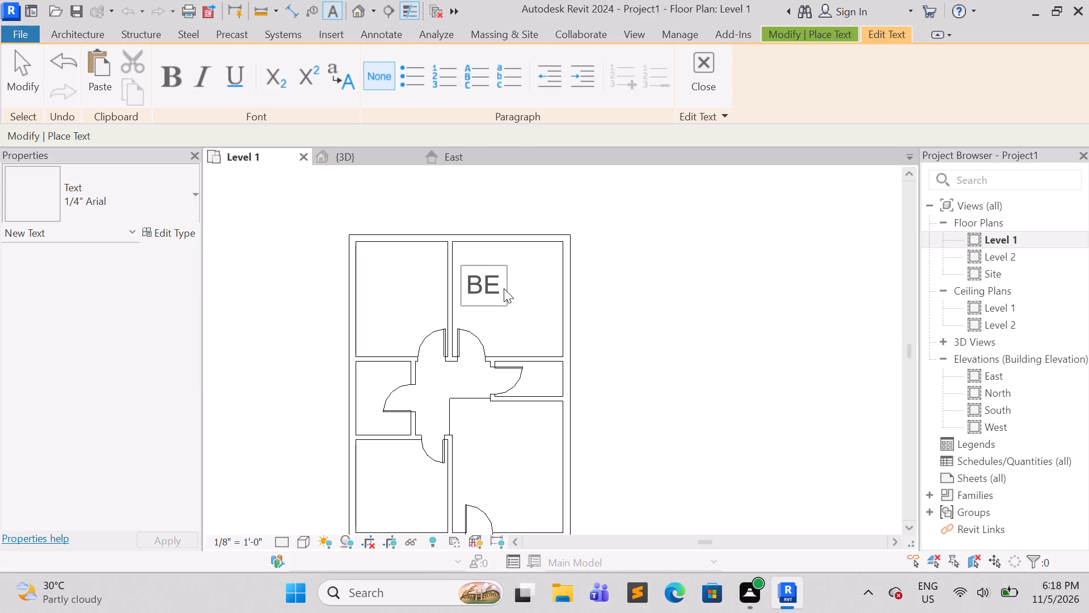
{"action": "type", "text": "DR"}
{"action": "type", "text": "OO"}
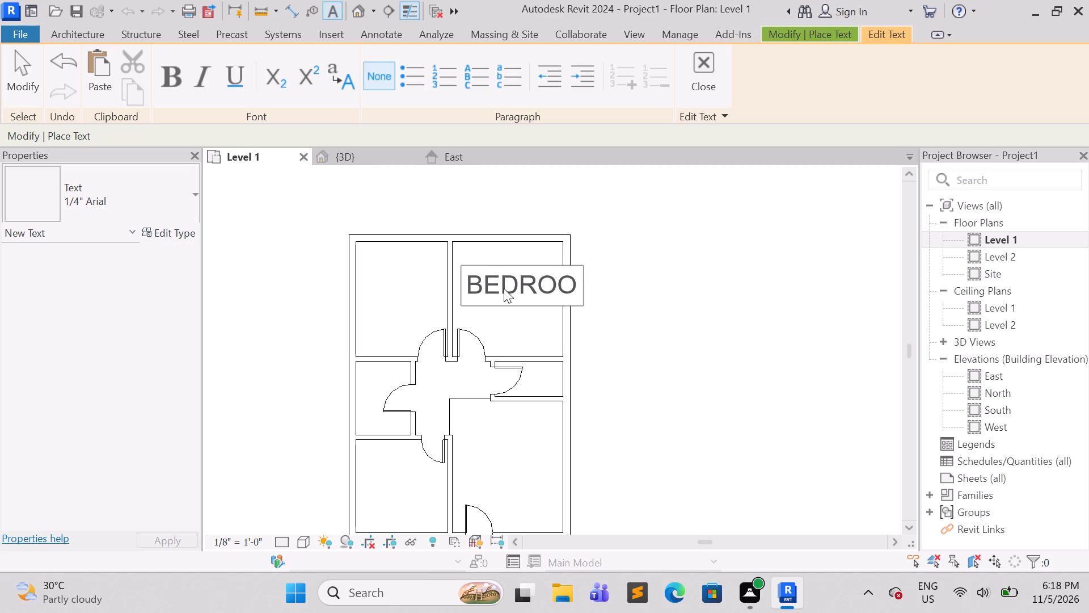
{"action": "key", "text": "m"}
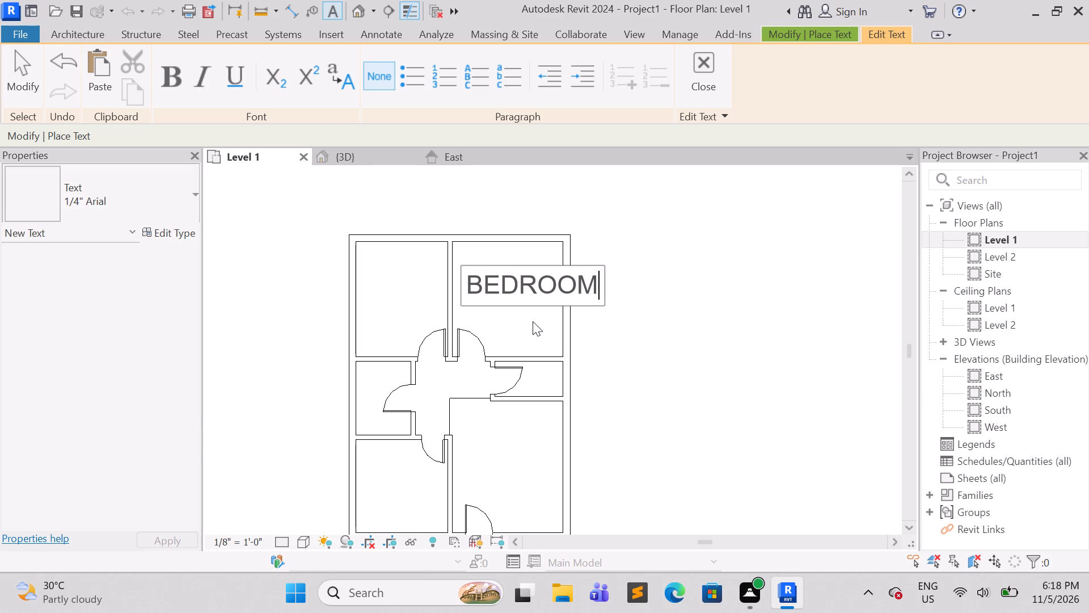
{"action": "key", "text": "2"}
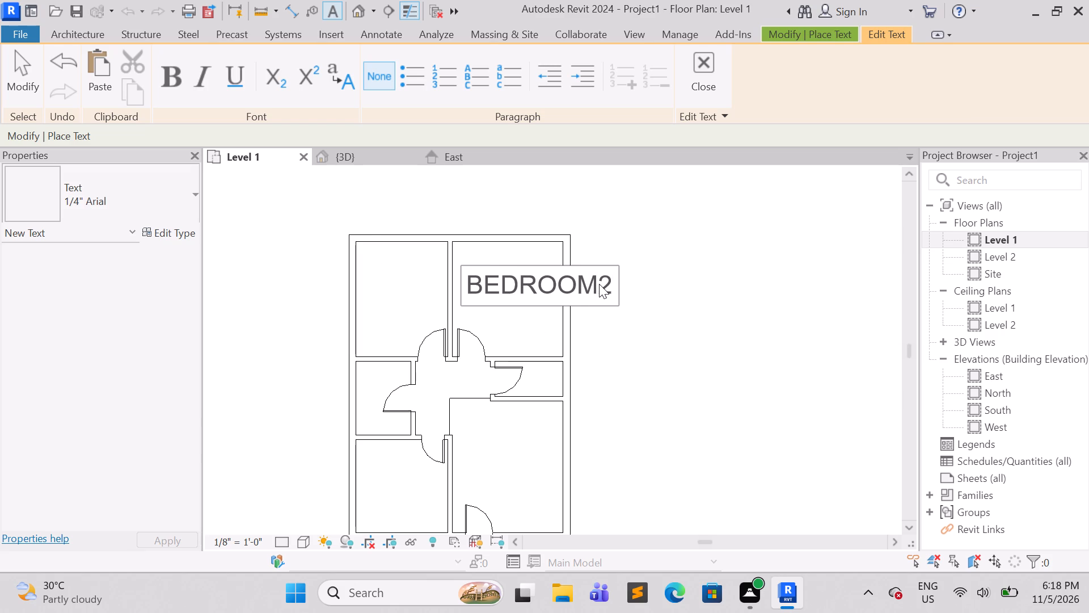
{"action": "left_click", "coordinate": [599, 284]}
{"action": "key", "text": "space"}
{"action": "left_click", "coordinate": [260, 114]}
{"action": "left_click", "coordinate": [719, 115]}
{"action": "left_click", "coordinate": [719, 115]}
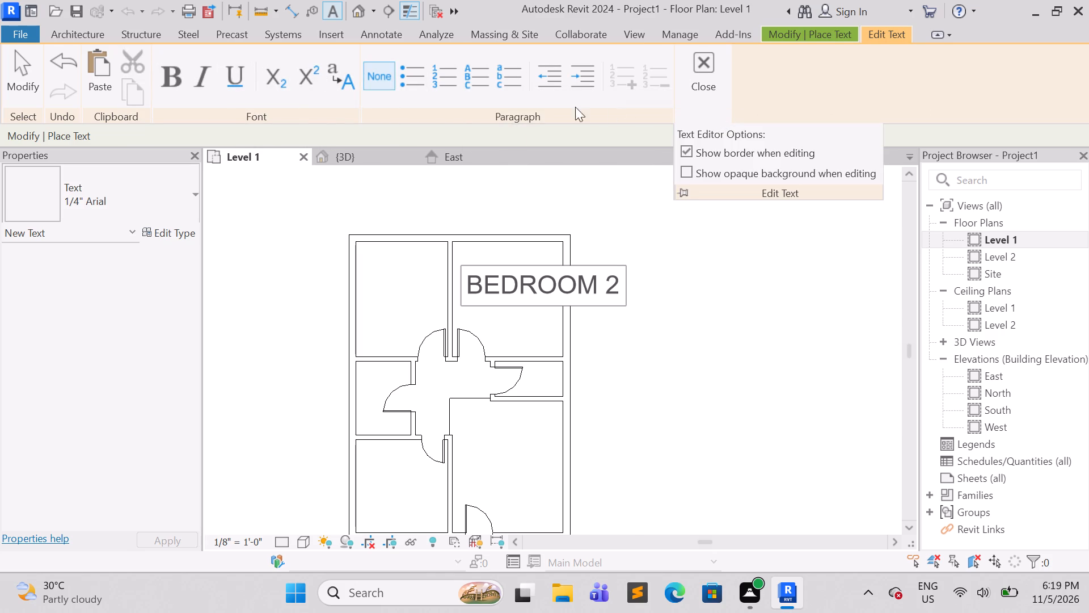
{"action": "left_click", "coordinate": [558, 106]}
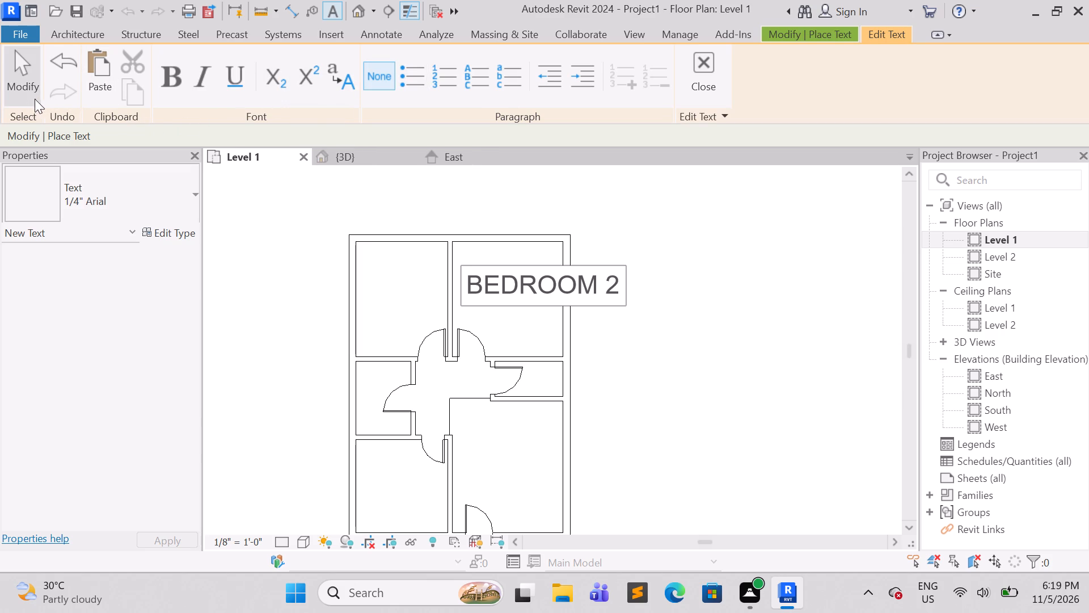
{"action": "left_click", "coordinate": [16, 89]}
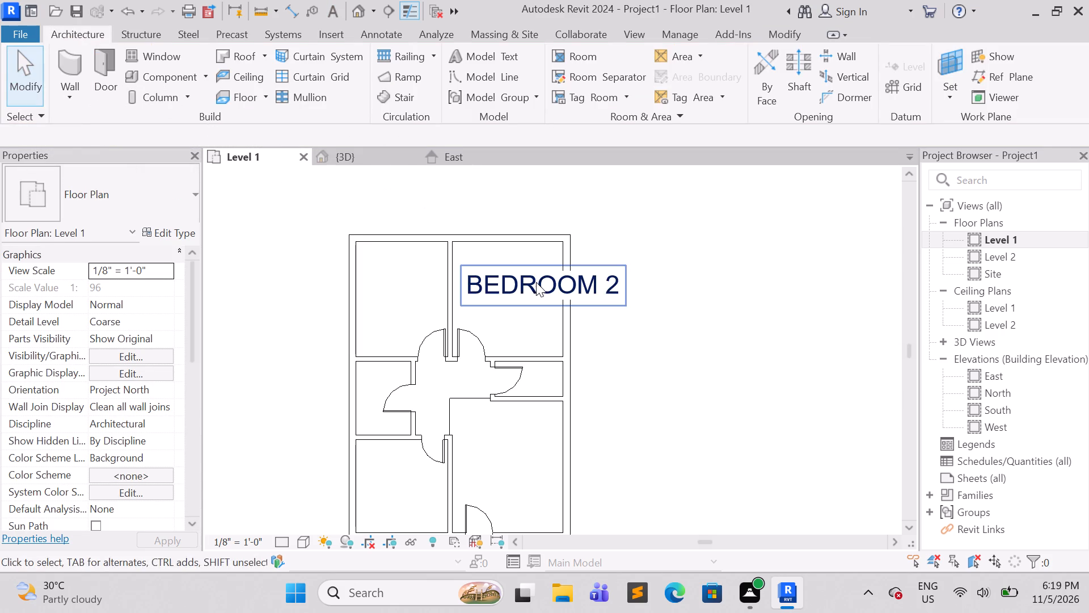
Duplicate the text type of the BEDROOM 2 note, accepting the suggested name.
{"action": "left_click", "coordinate": [537, 283]}
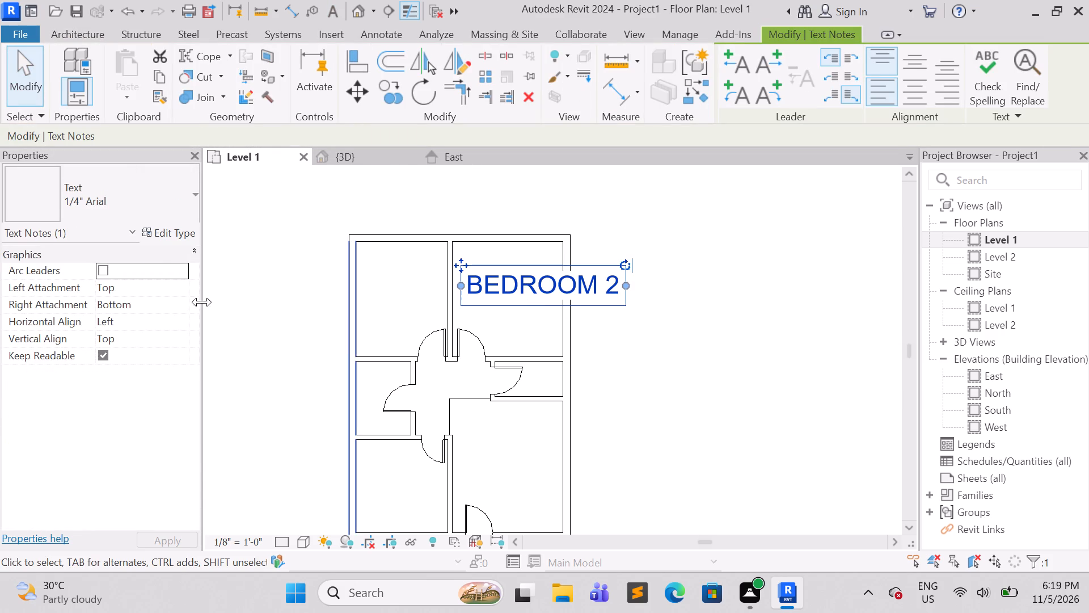
{"action": "left_click", "coordinate": [169, 233]}
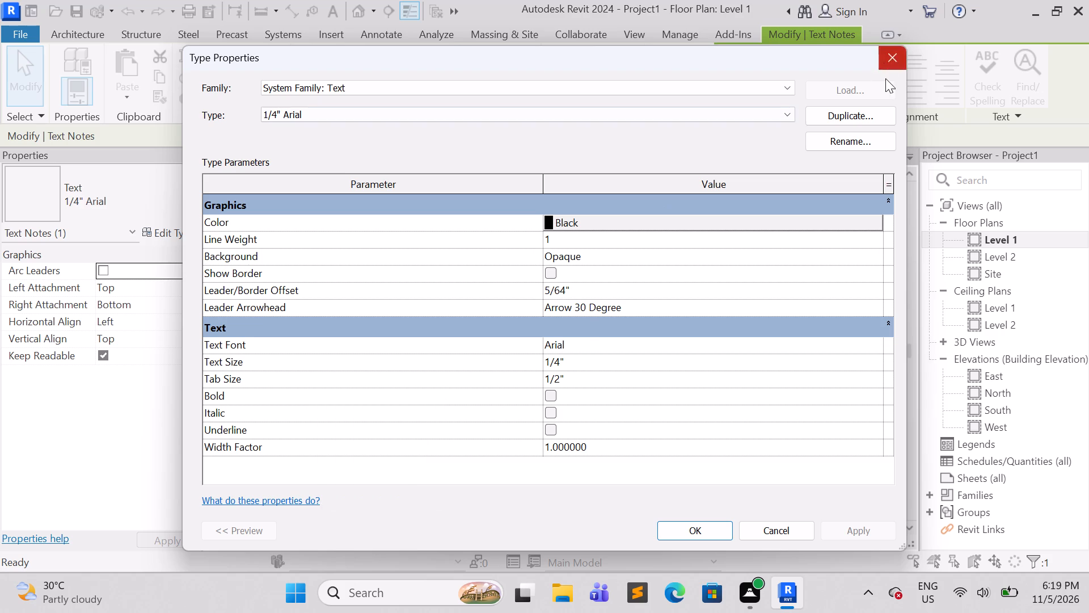
{"action": "left_click", "coordinate": [863, 119]}
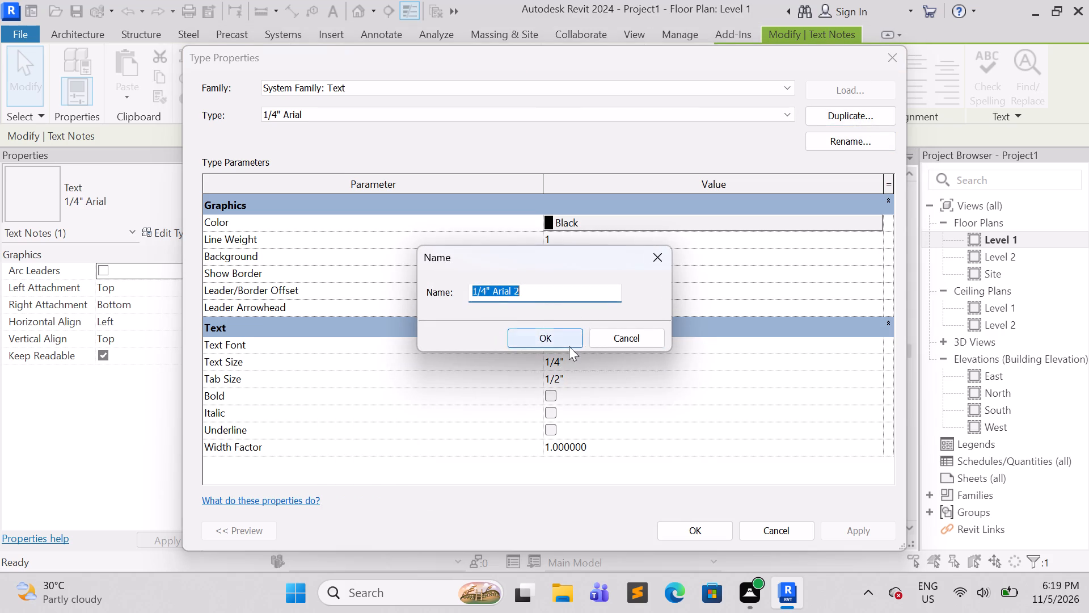
{"action": "left_click", "coordinate": [569, 346]}
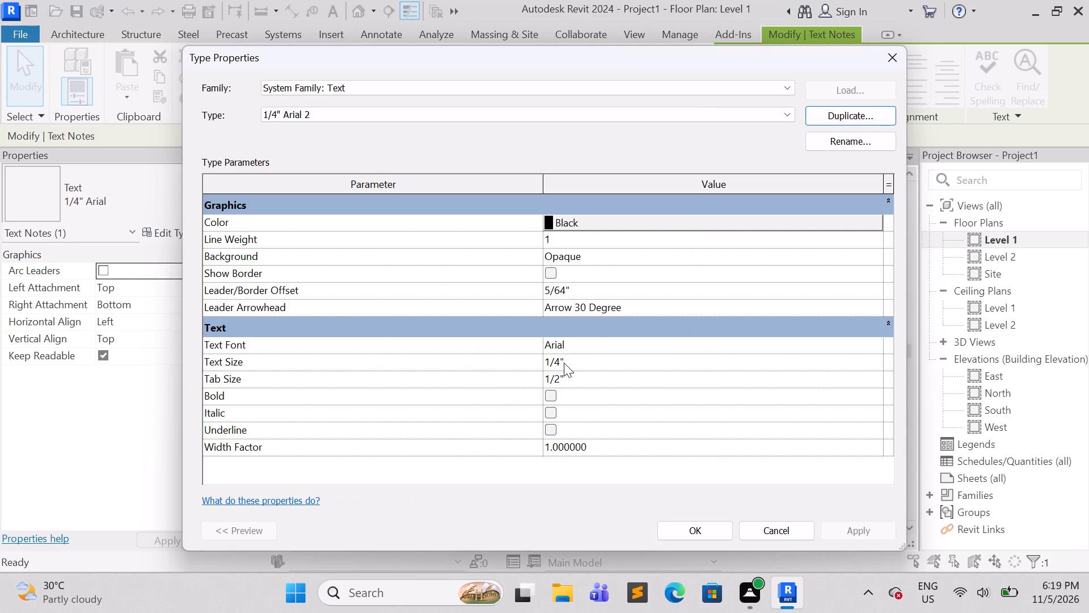
Set the width factor of the duplicated text type to 0.6 and apply it to the BEDROOM 2 note.
{"action": "left_click", "coordinate": [588, 439]}
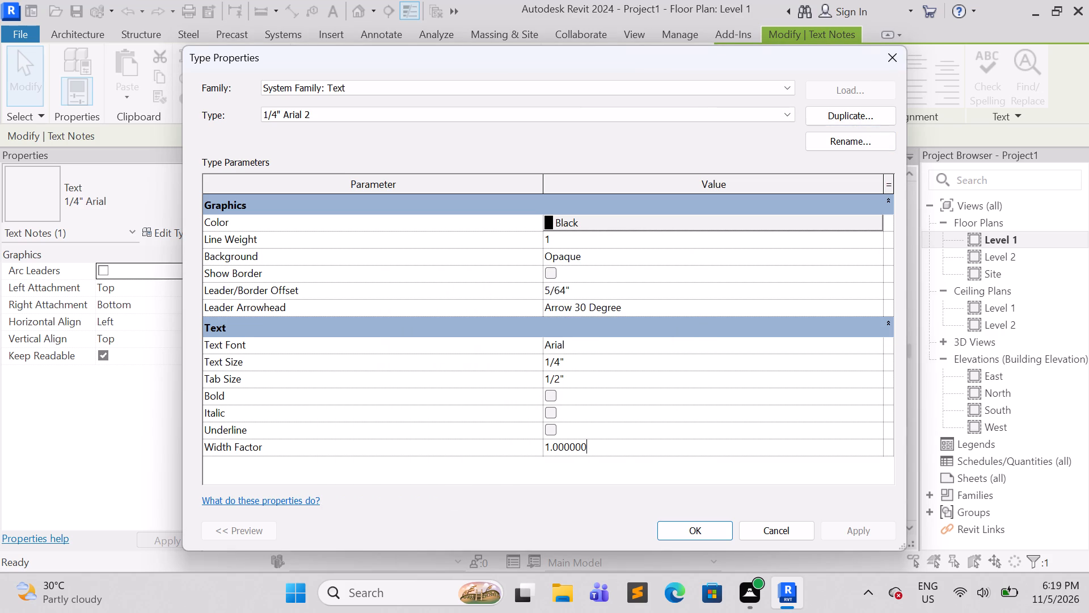
{"action": "key", "text": "BackSpace"}
{"action": "key", "text": "BackSpace"}
{"action": "key", "text": "BackSpace"}
{"action": "key", "text": "BackSpace"}
{"action": "key", "text": "BackSpace"}
{"action": "key", "text": "BackSpace"}
{"action": "key", "text": "BackSpace"}
{"action": "key", "text": "BackSpace"}
{"action": "key", "text": "BackSpace"}
{"action": "key", "text": "BackSpace"}
{"action": "key", "text": "BackSpace"}
{"action": "key", "text": "BackSpace"}
{"action": "key", "text": "BackSpace"}
{"action": "key", "text": "BackSpace"}
{"action": "key", "text": "BackSpace"}
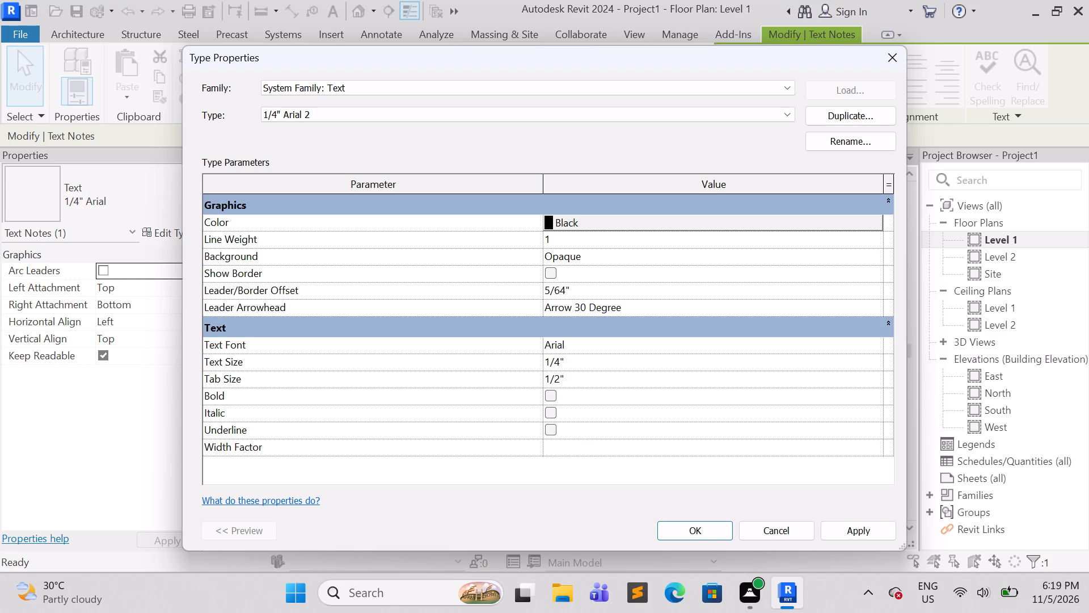
{"action": "key", "text": "0"}
{"action": "key", "text": "period"}
{"action": "key", "text": "6"}
{"action": "left_click", "coordinate": [869, 531]}
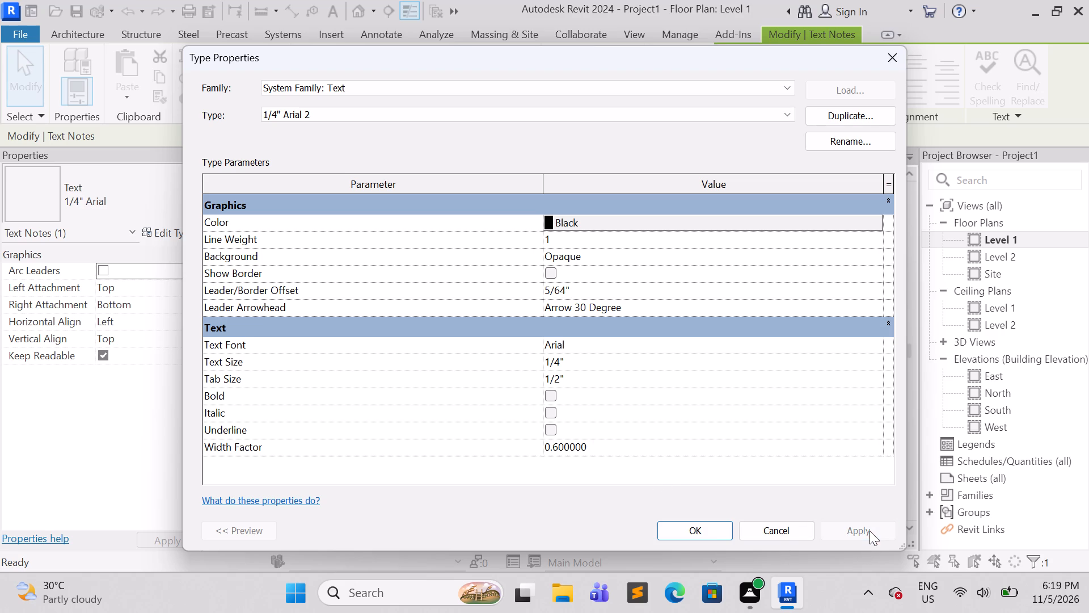
{"action": "left_click", "coordinate": [710, 535]}
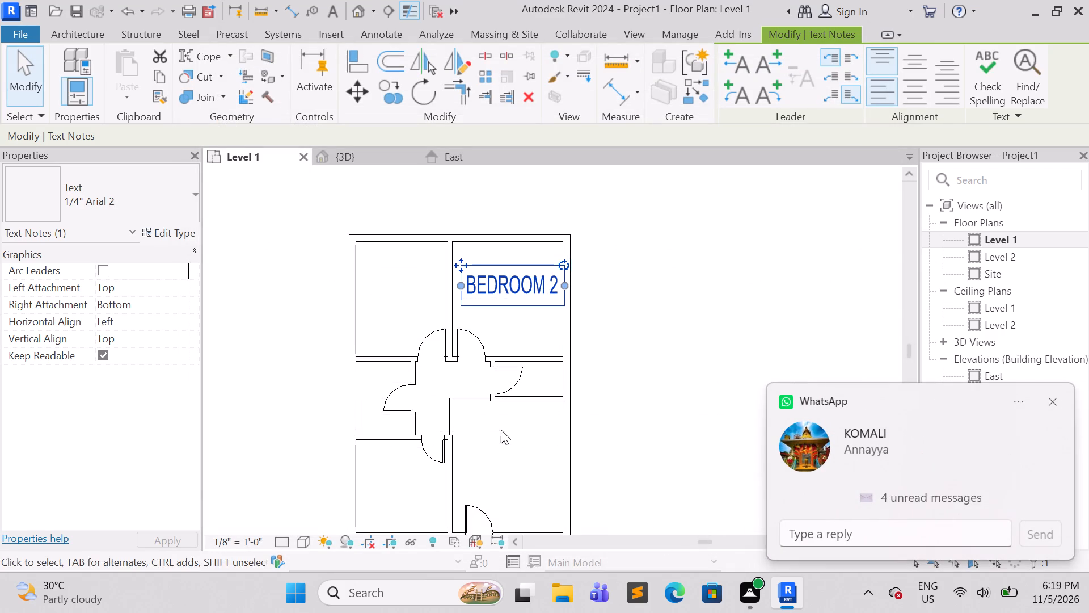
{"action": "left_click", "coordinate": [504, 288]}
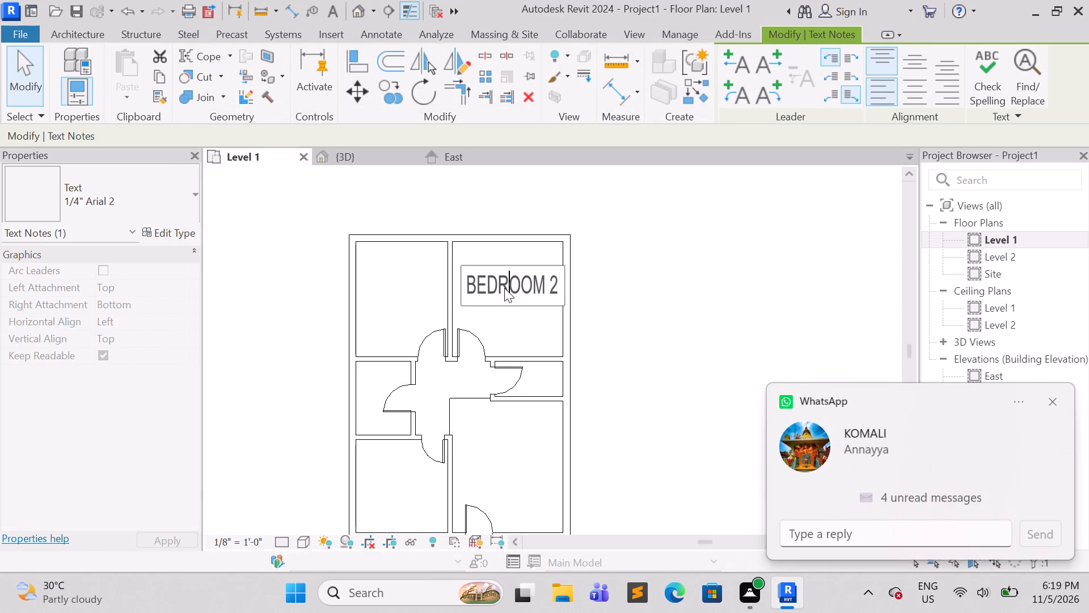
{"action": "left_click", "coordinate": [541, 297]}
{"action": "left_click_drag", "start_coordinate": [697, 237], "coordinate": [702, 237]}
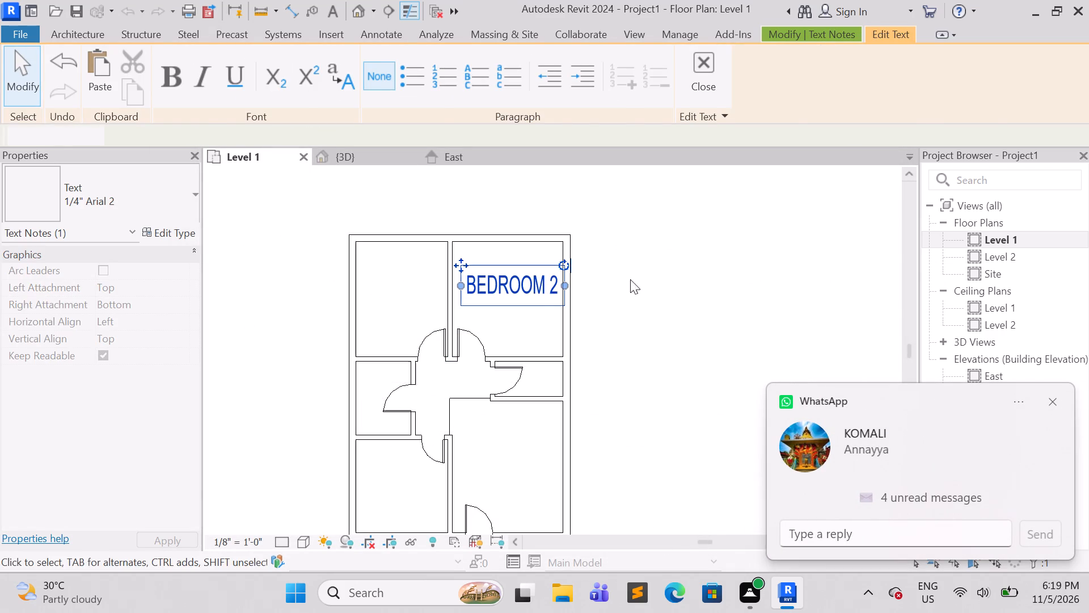
Set the width factor of the BEDROOM 2 note's text type to 0.4.
{"action": "left_click", "coordinate": [183, 229]}
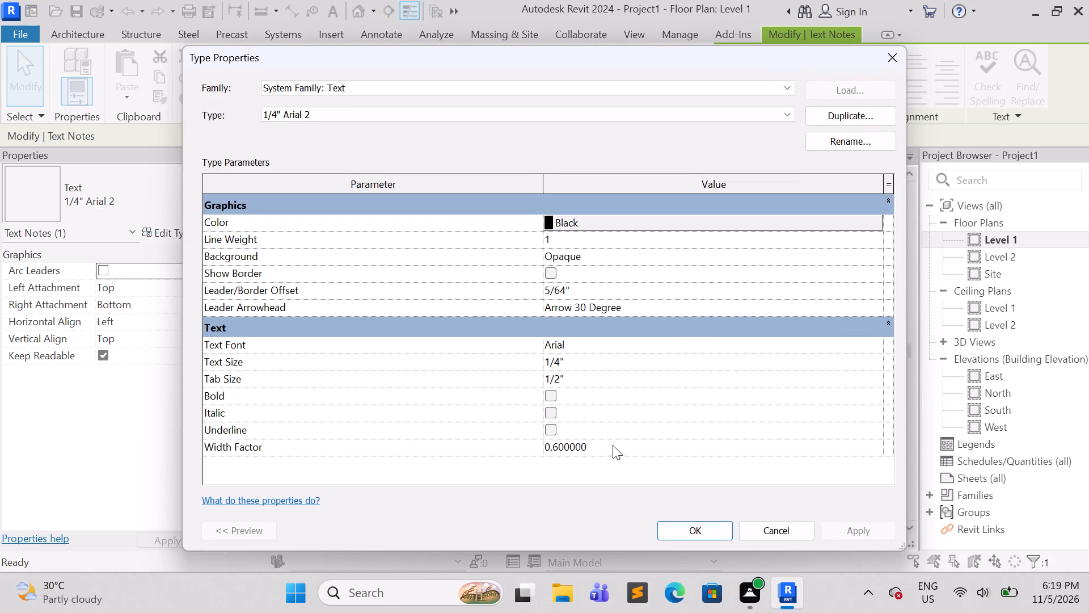
{"action": "left_click", "coordinate": [613, 446]}
{"action": "key", "text": "BackSpace"}
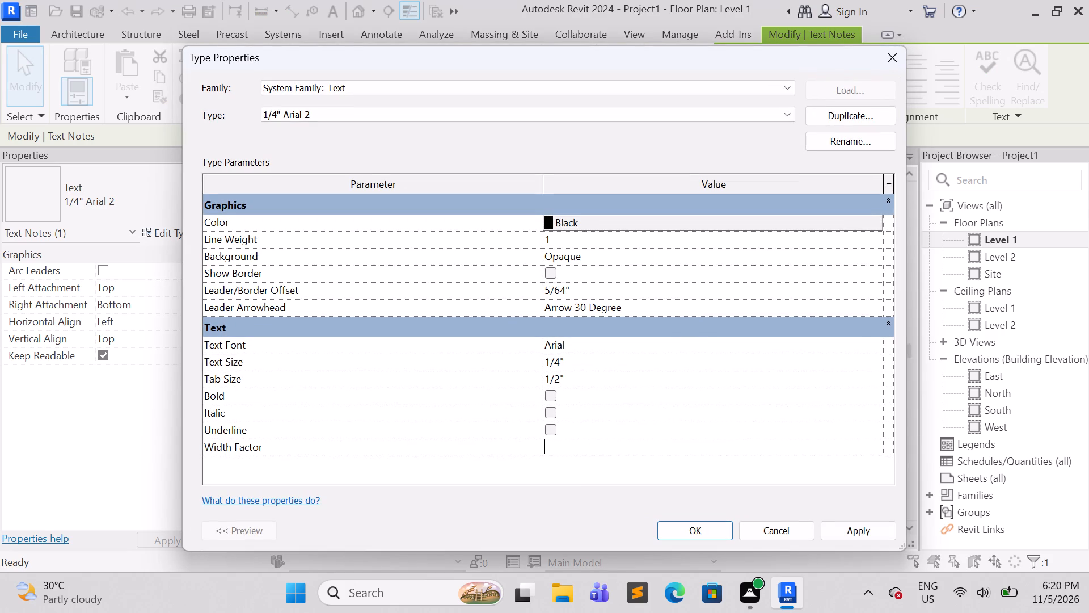
{"action": "type", "text": "0."}
{"action": "key", "text": "4"}
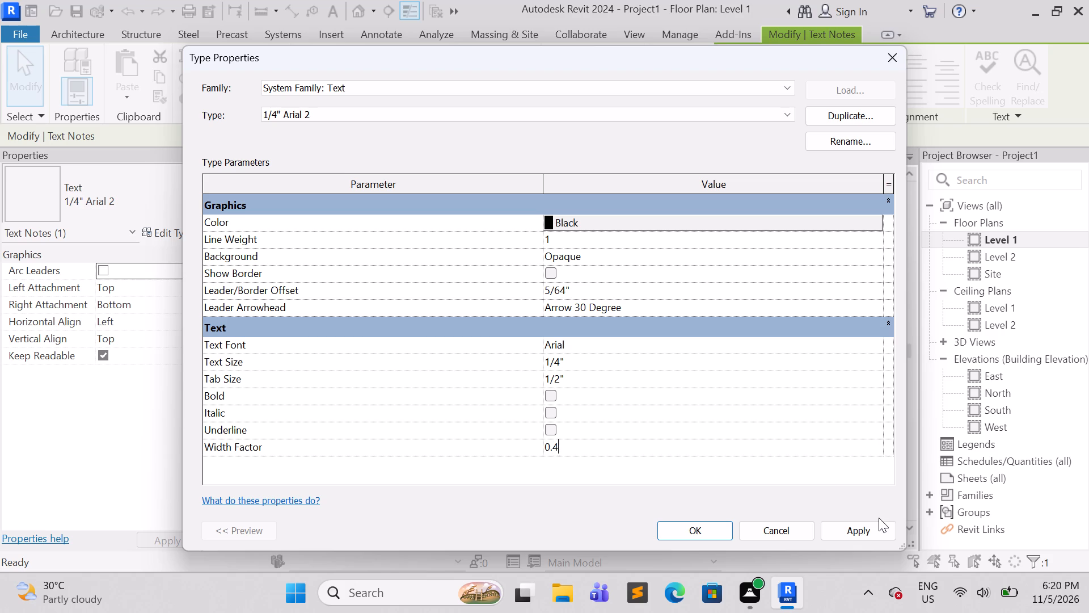
{"action": "left_click", "coordinate": [873, 530]}
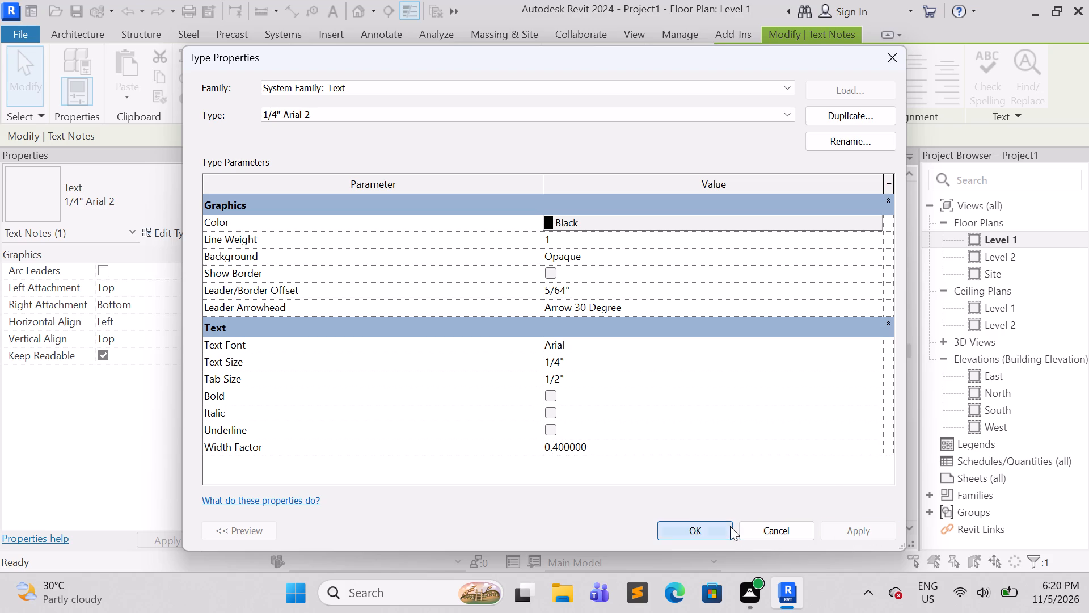
{"action": "left_click", "coordinate": [730, 526]}
{"action": "left_click", "coordinate": [657, 348]}
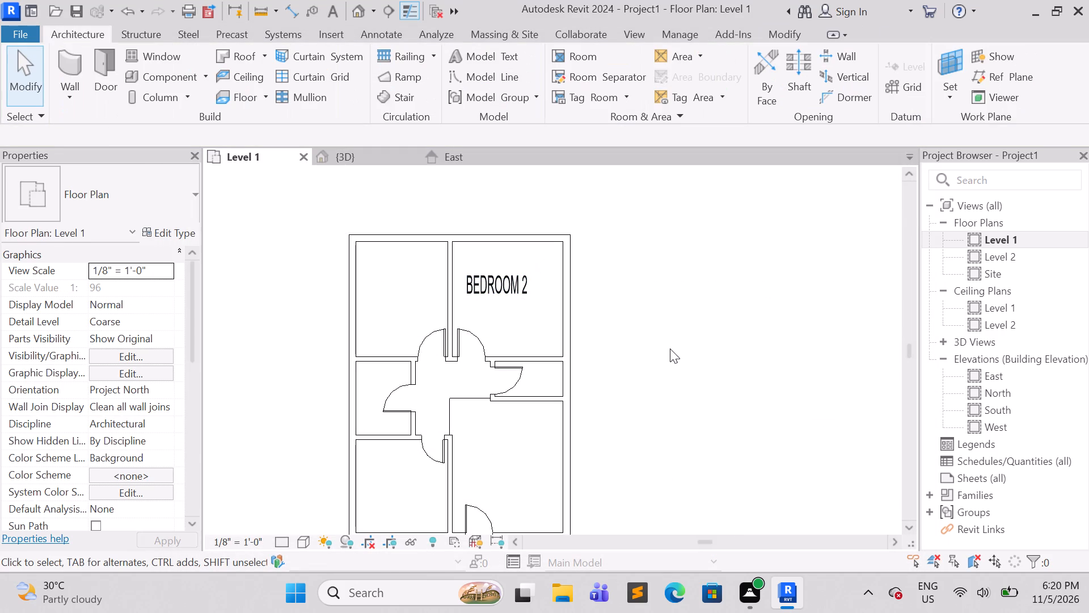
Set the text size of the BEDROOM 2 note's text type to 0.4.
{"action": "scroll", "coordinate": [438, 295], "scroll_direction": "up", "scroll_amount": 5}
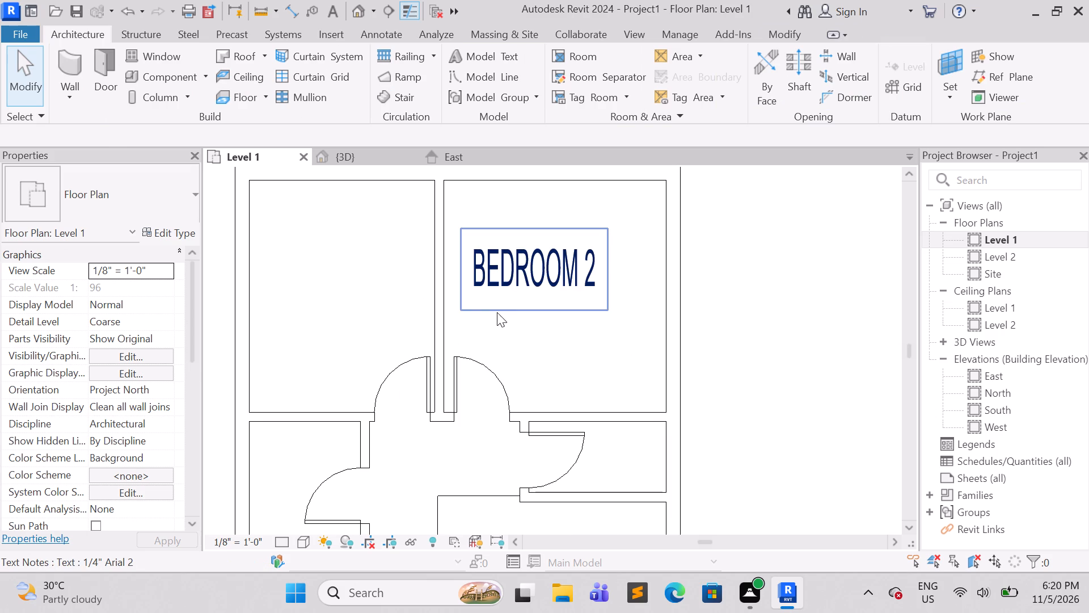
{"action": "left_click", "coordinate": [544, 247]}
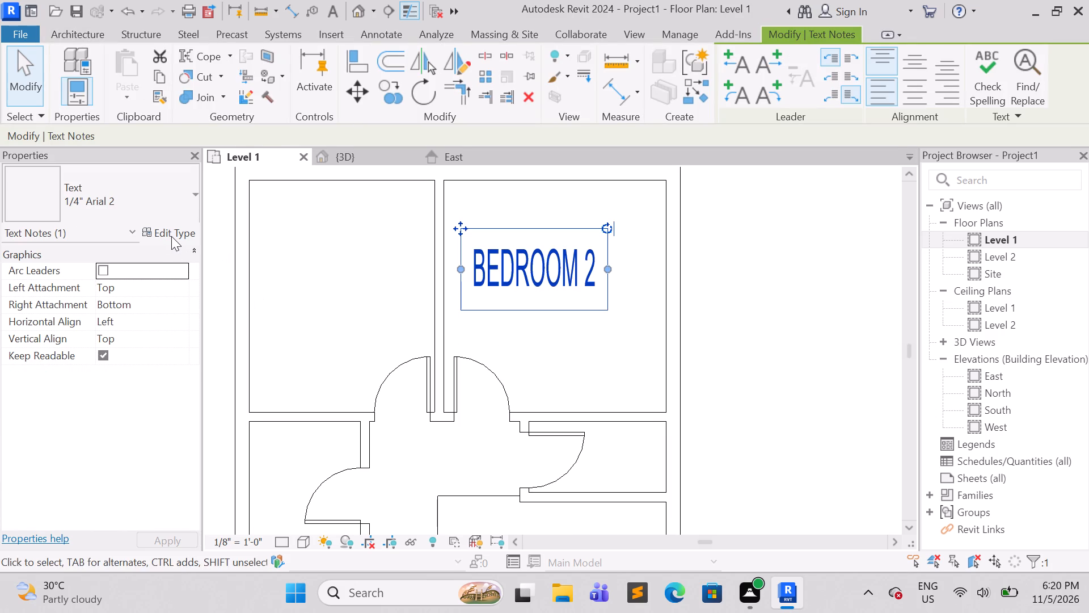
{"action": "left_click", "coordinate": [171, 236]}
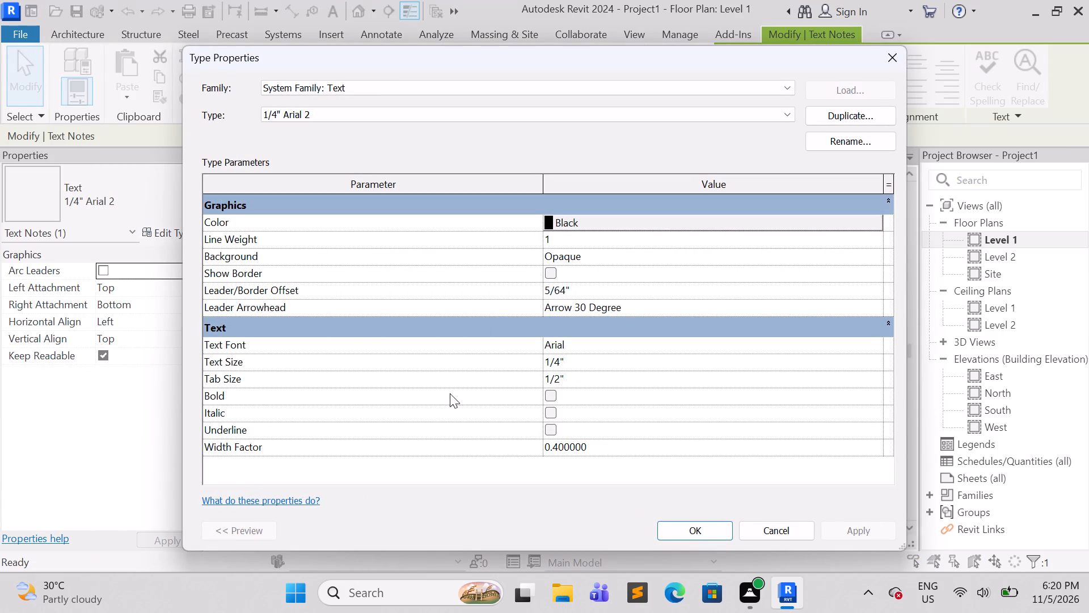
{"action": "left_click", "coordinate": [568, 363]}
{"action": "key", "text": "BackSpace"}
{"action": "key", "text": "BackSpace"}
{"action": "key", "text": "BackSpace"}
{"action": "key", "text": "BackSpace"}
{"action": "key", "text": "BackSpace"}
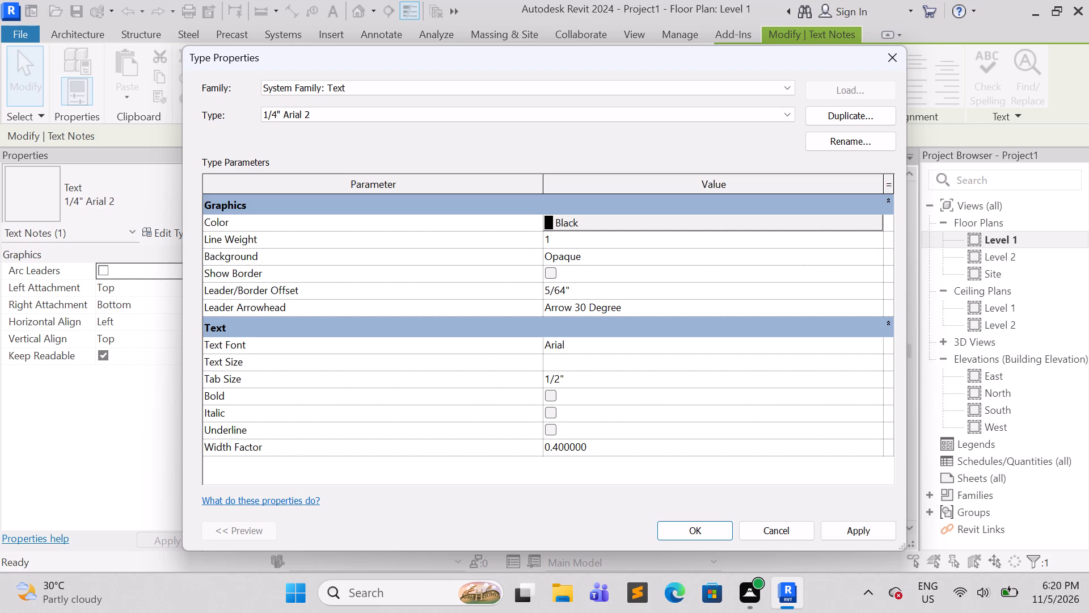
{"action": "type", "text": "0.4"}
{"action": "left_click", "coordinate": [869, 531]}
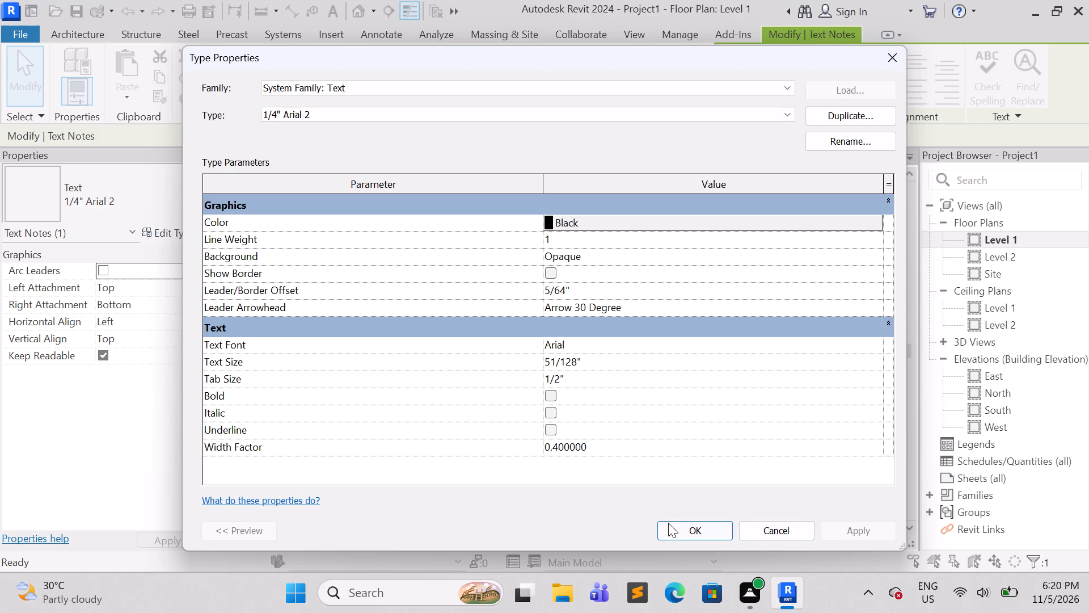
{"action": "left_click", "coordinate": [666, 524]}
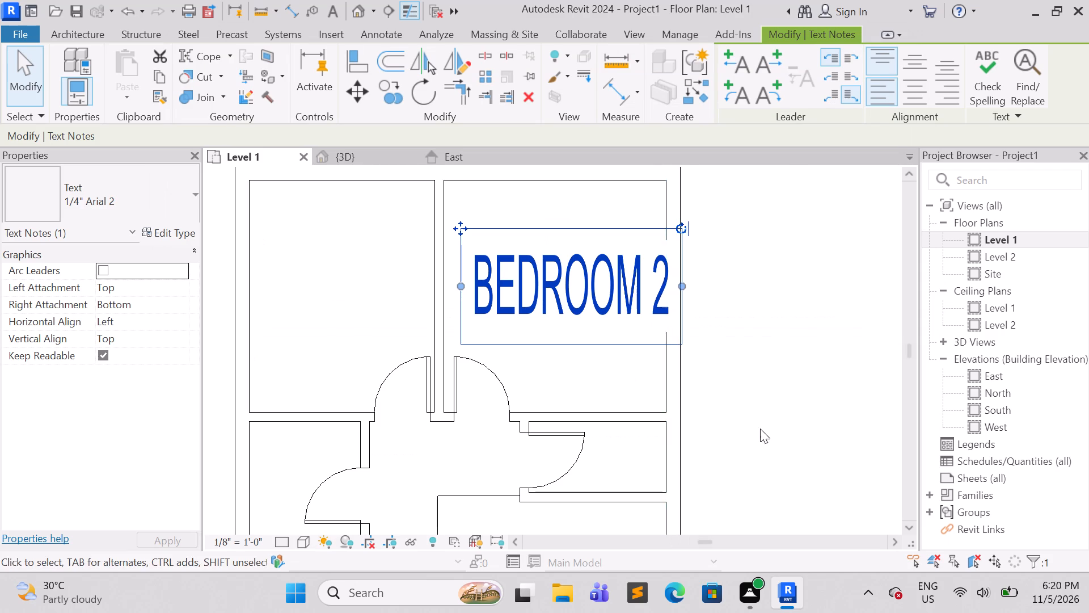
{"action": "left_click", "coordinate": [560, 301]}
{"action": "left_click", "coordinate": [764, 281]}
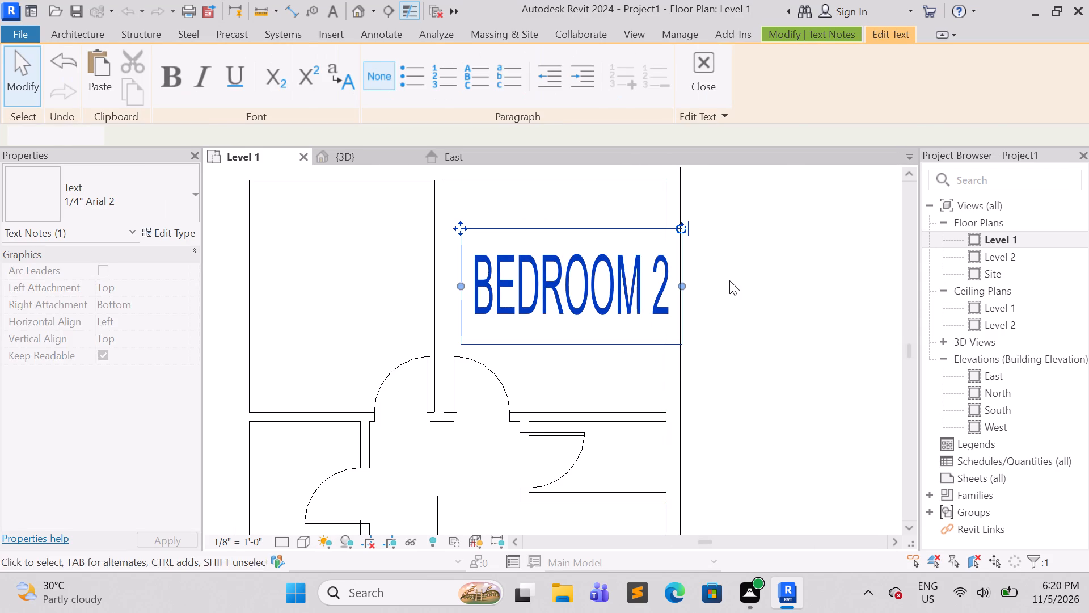
Set the text size of the BEDROOM 2 note's text type to 1/6.
{"action": "left_click", "coordinate": [176, 233]}
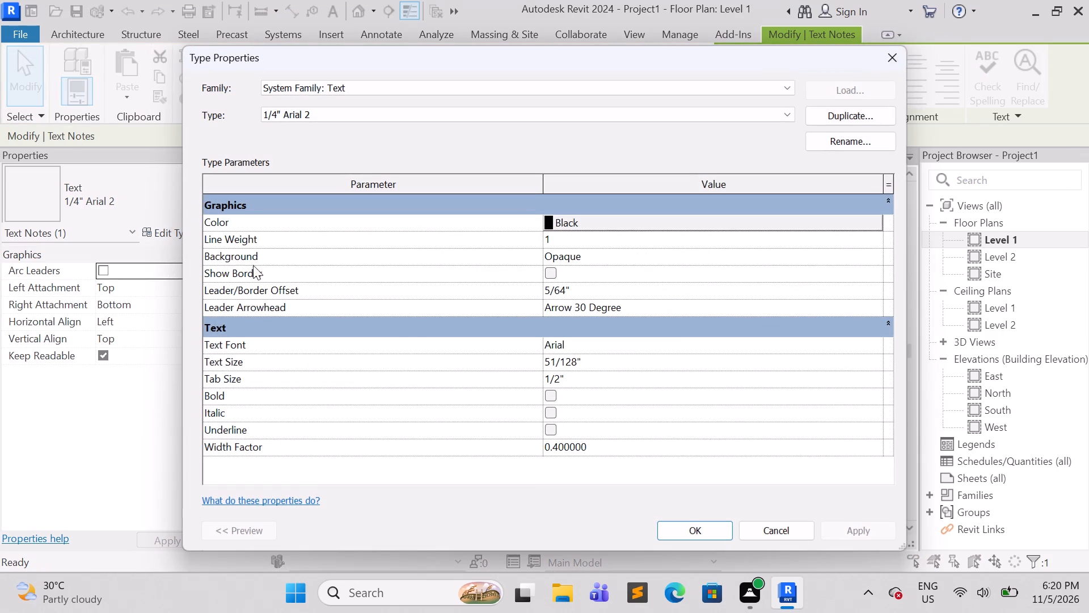
{"action": "left_click", "coordinate": [600, 358]}
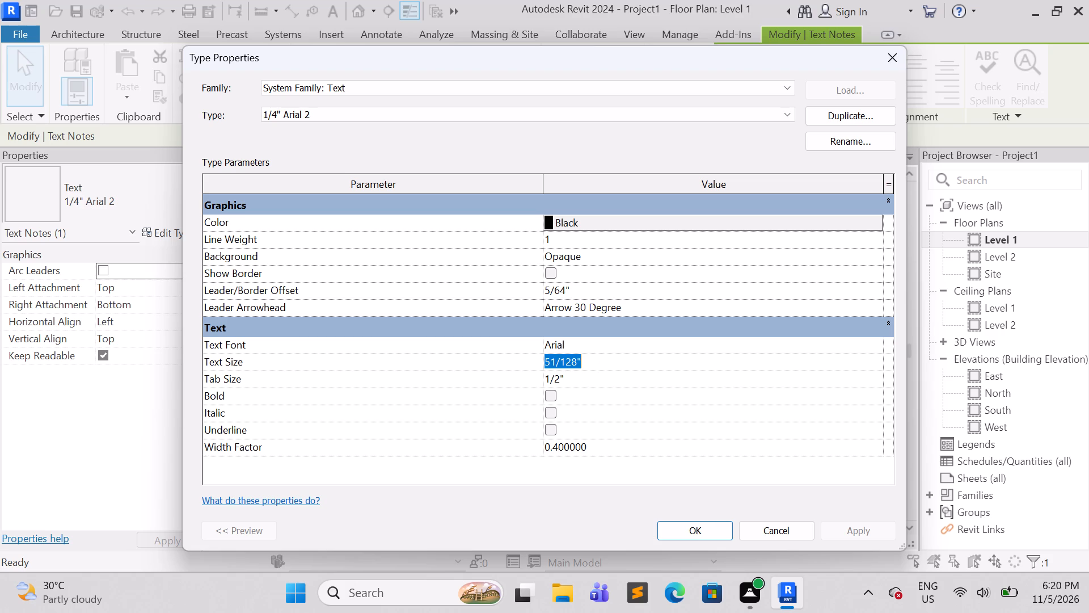
{"action": "key", "text": "BackSpace"}
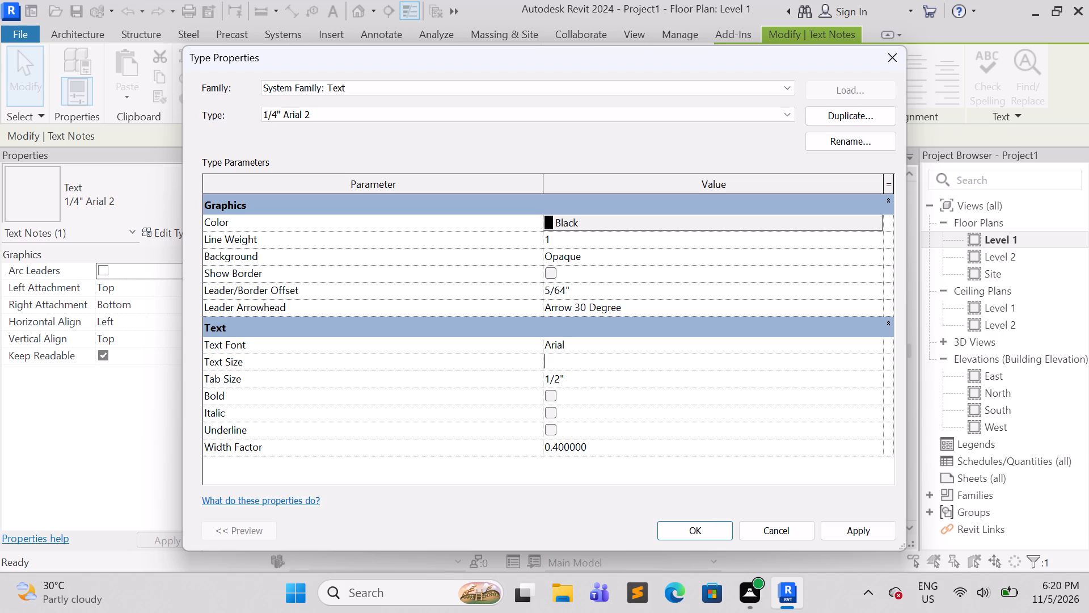
{"action": "key", "text": "1"}
{"action": "key", "text": "backslash"}
{"action": "key", "text": "BackSpace"}
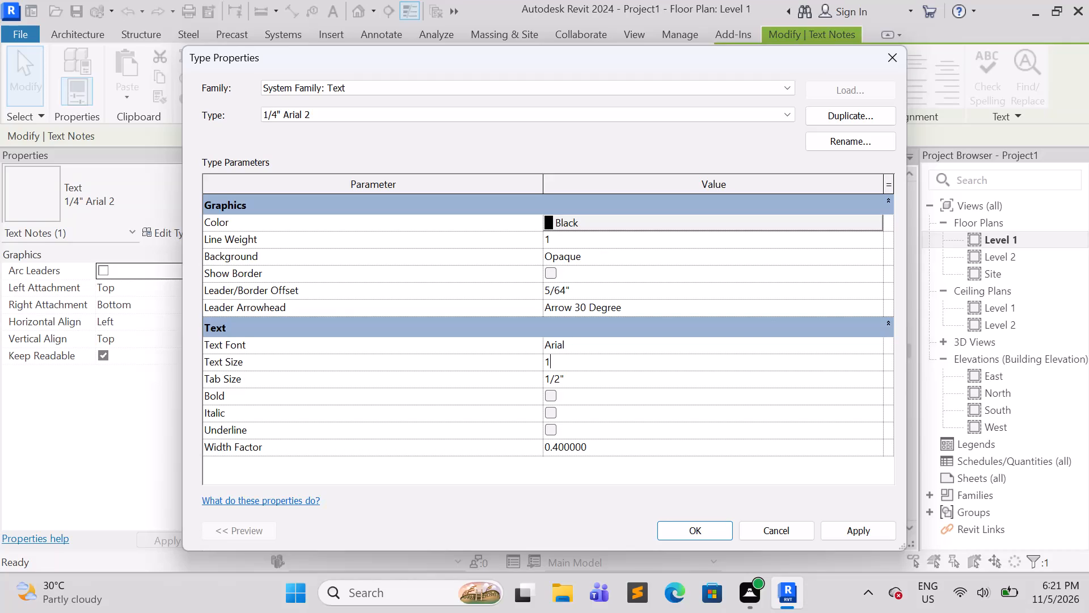
{"action": "key", "text": "slash"}
{"action": "key", "text": "6"}
{"action": "left_click", "coordinate": [864, 528]}
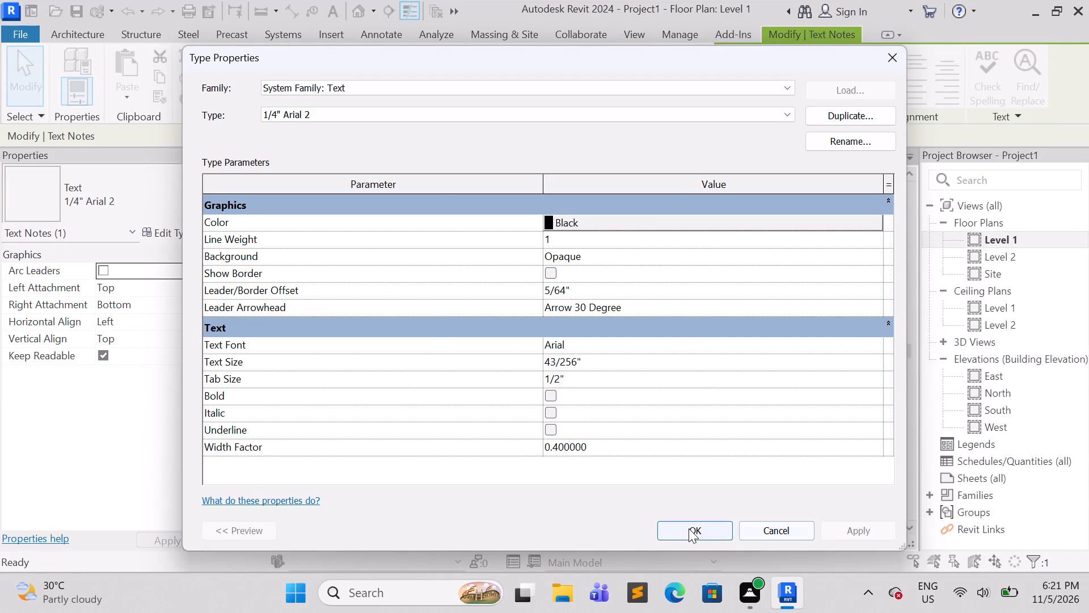
{"action": "left_click", "coordinate": [689, 528]}
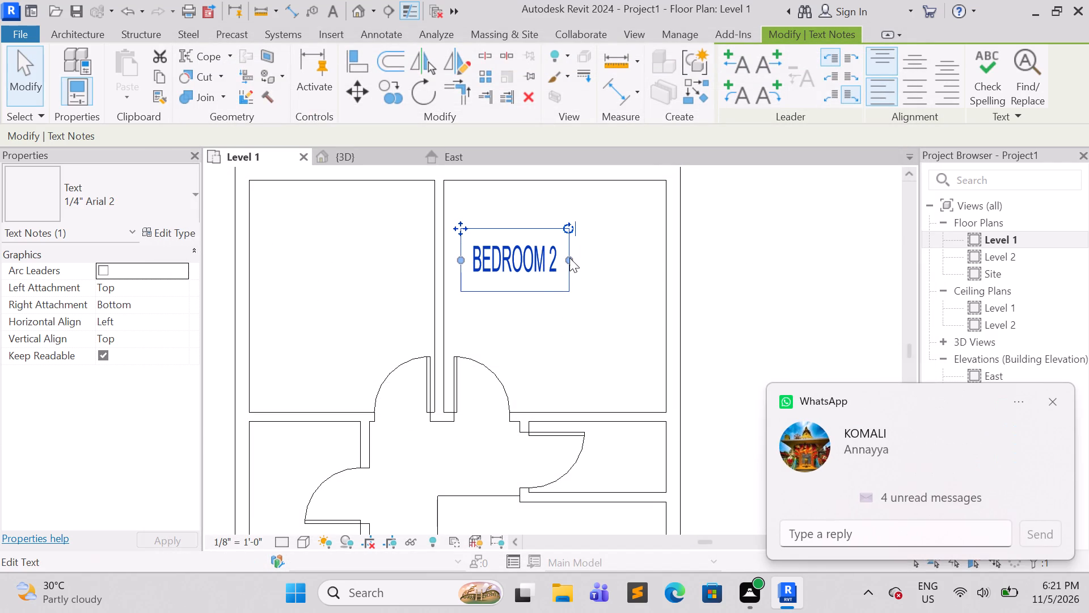
Move the BEDROOM 2 note sideways, away from the dividing wall, so it is centred across the top-right bedroom.
{"action": "left_click_drag", "start_coordinate": [456, 224], "coordinate": [495, 230]}
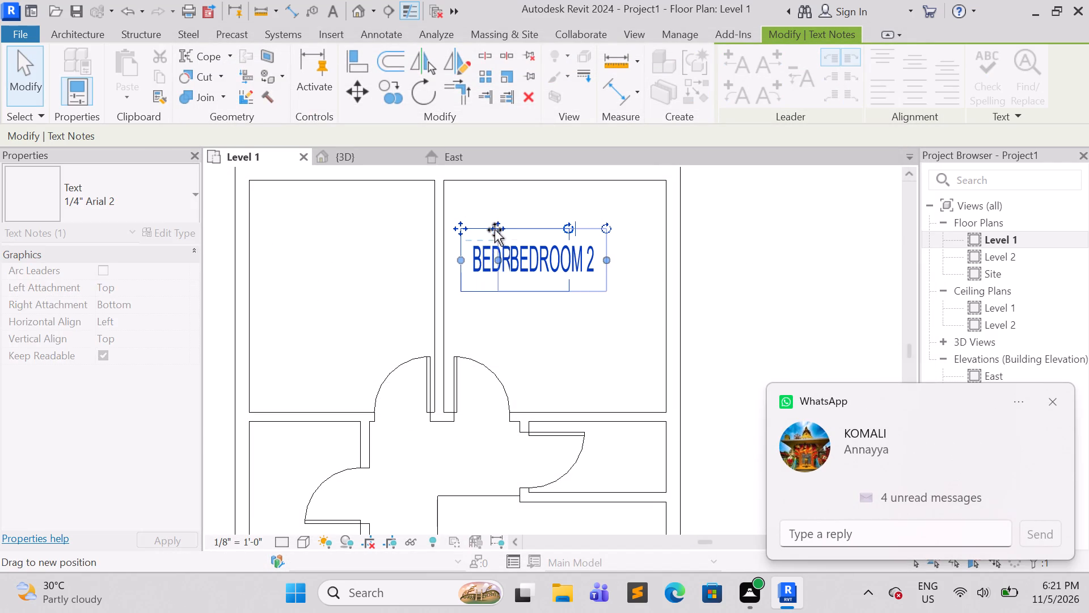
{"action": "left_click_drag", "start_coordinate": [495, 230], "coordinate": [496, 230]}
{"action": "left_click_drag", "start_coordinate": [774, 263], "coordinate": [779, 263]}
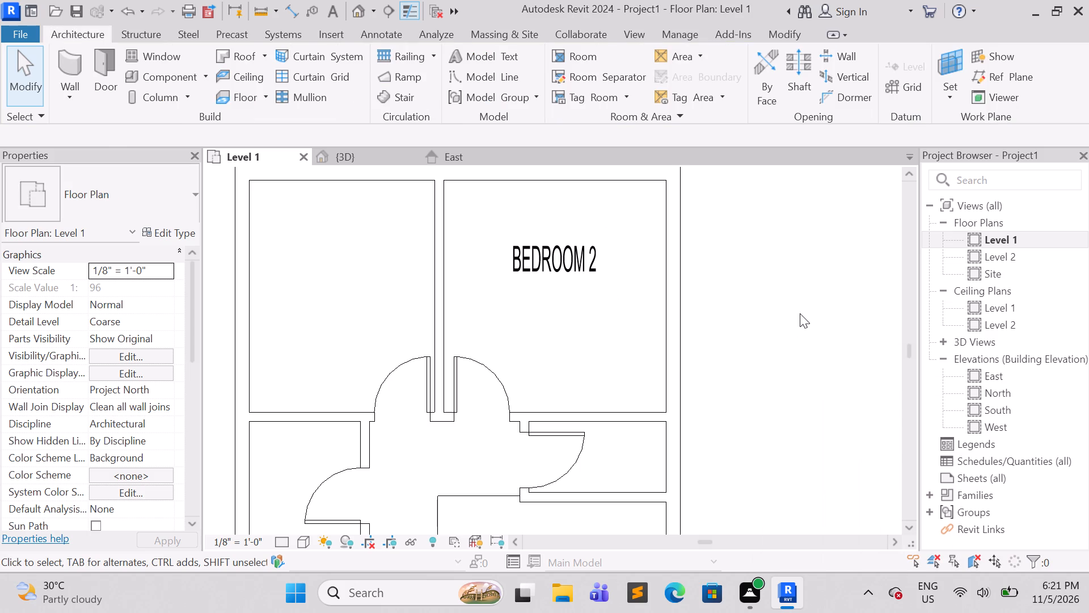
Copy the BEDROOM 2 note and paste the copy into the top-left bedroom.
{"action": "left_click", "coordinate": [539, 244]}
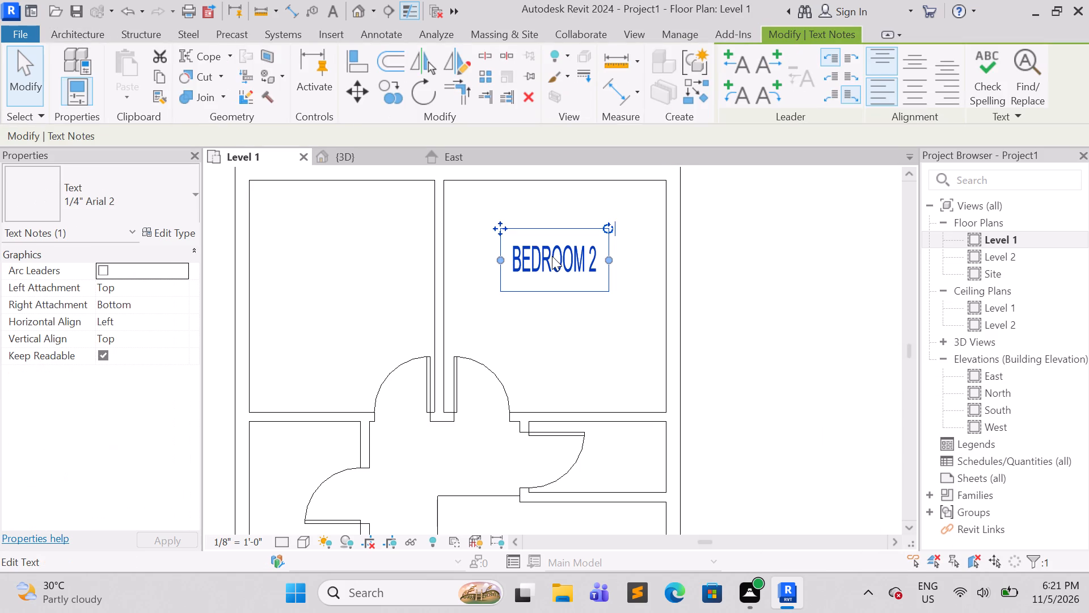
{"action": "key", "text": "ctrl+c"}
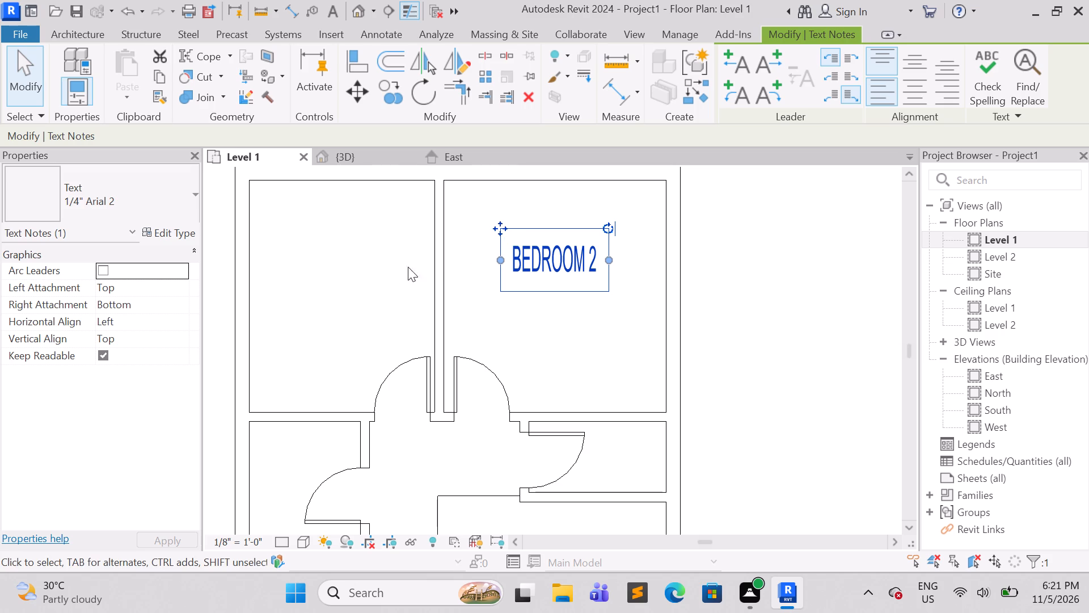
{"action": "left_click", "coordinate": [319, 283]}
{"action": "left_click", "coordinate": [313, 268]}
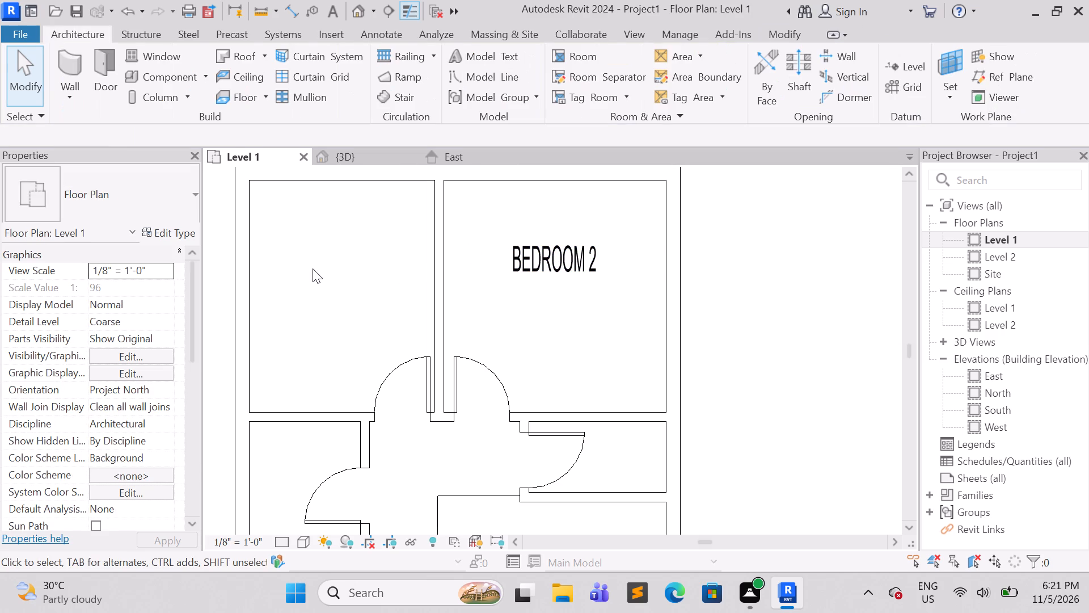
{"action": "key", "text": "ctrl+v"}
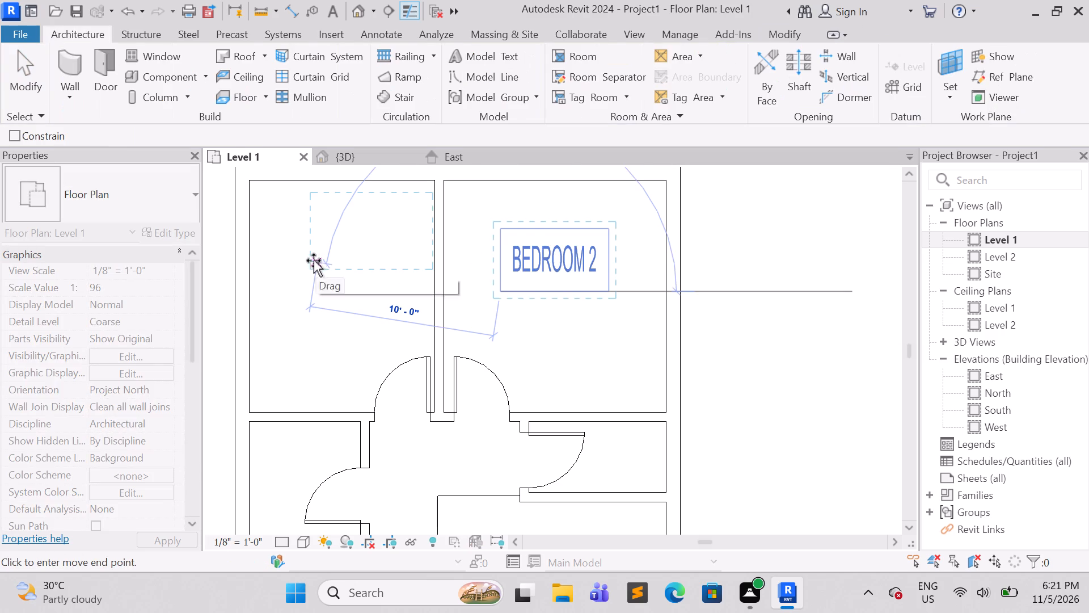
{"action": "left_click", "coordinate": [309, 260]}
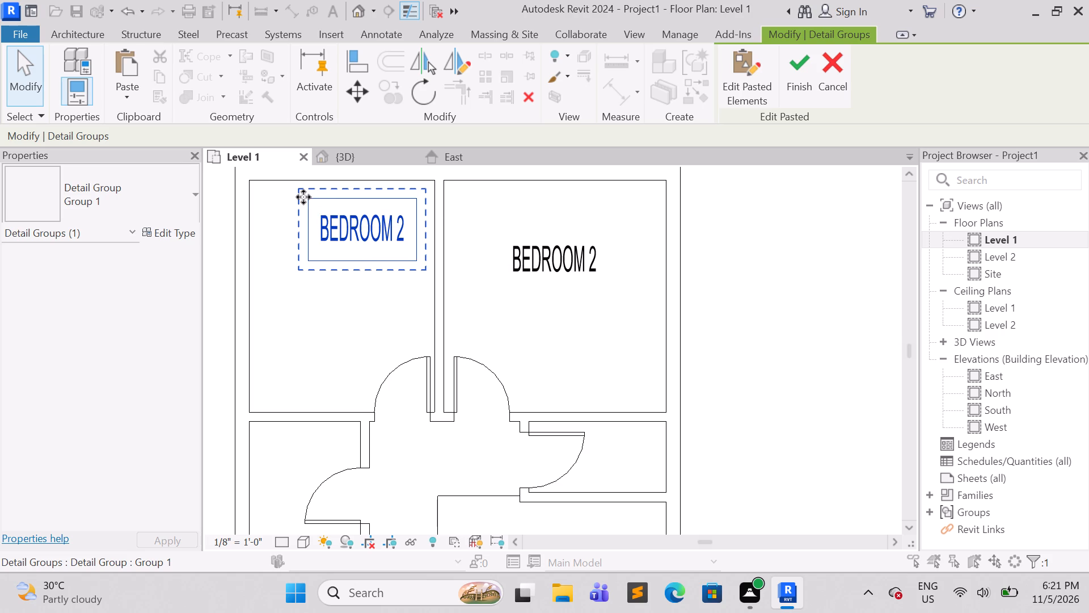
Move the pasted BEDROOM 2 note to the middle of the top-left bedroom and finish the paste.
{"action": "left_click_drag", "start_coordinate": [303, 197], "coordinate": [282, 242]}
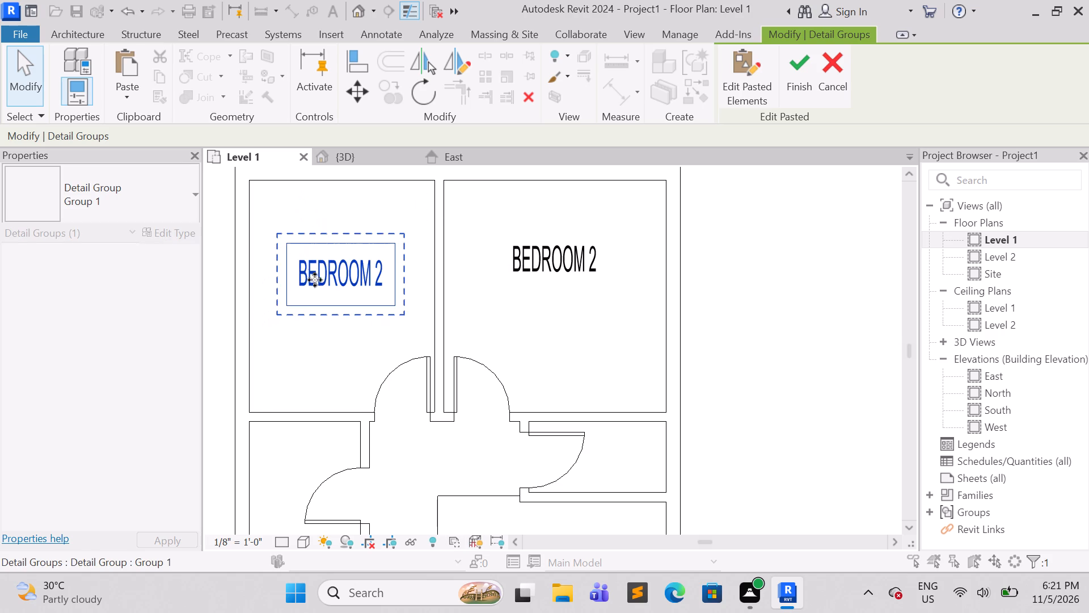
{"action": "scroll", "coordinate": [349, 318], "scroll_direction": "down", "scroll_amount": 3}
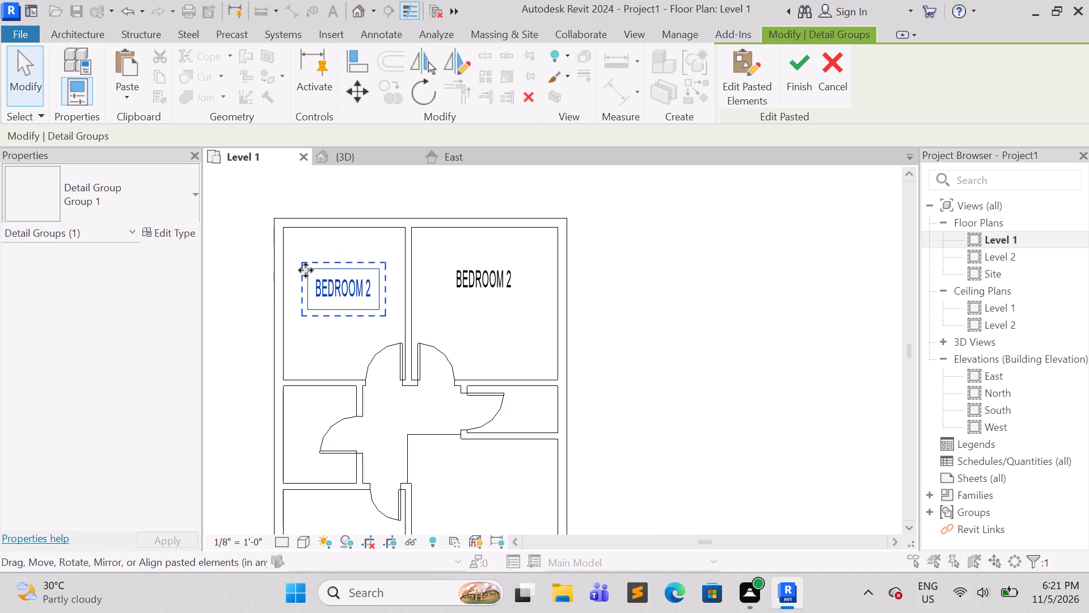
{"action": "left_click_drag", "start_coordinate": [306, 270], "coordinate": [305, 249]}
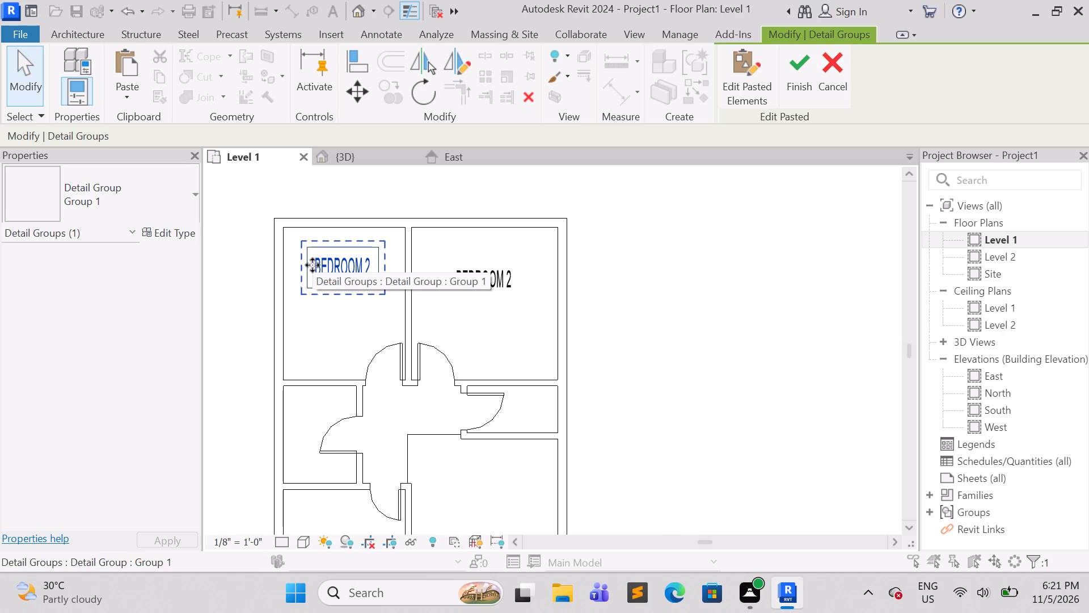
{"action": "left_click_drag", "start_coordinate": [313, 265], "coordinate": [313, 290]}
{"action": "left_click_drag", "start_coordinate": [313, 290], "coordinate": [313, 270]}
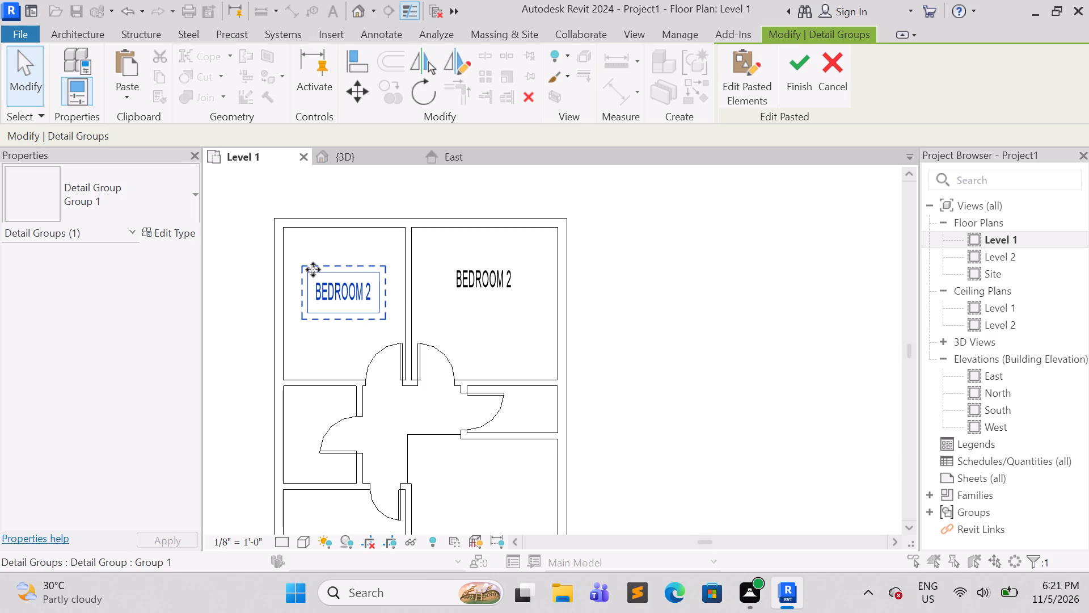
{"action": "left_click_drag", "start_coordinate": [315, 268], "coordinate": [315, 257]}
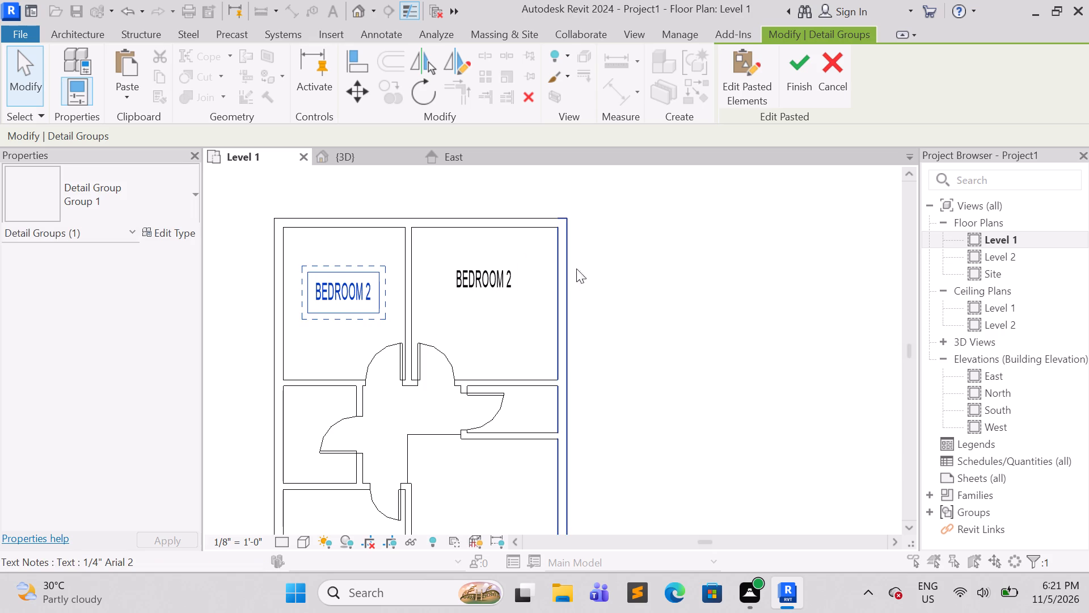
{"action": "key", "text": "Escape"}
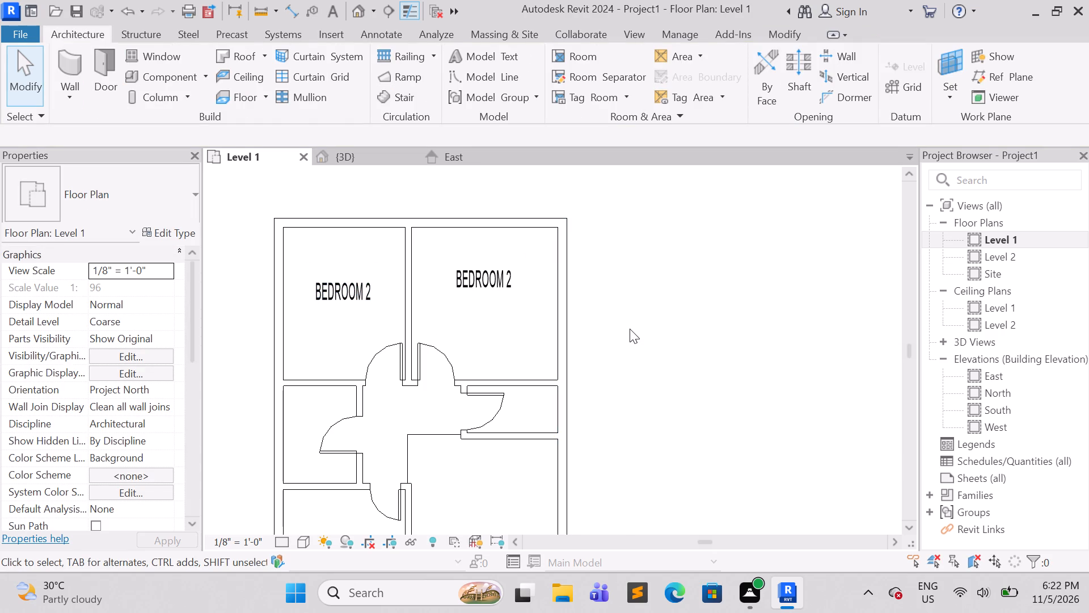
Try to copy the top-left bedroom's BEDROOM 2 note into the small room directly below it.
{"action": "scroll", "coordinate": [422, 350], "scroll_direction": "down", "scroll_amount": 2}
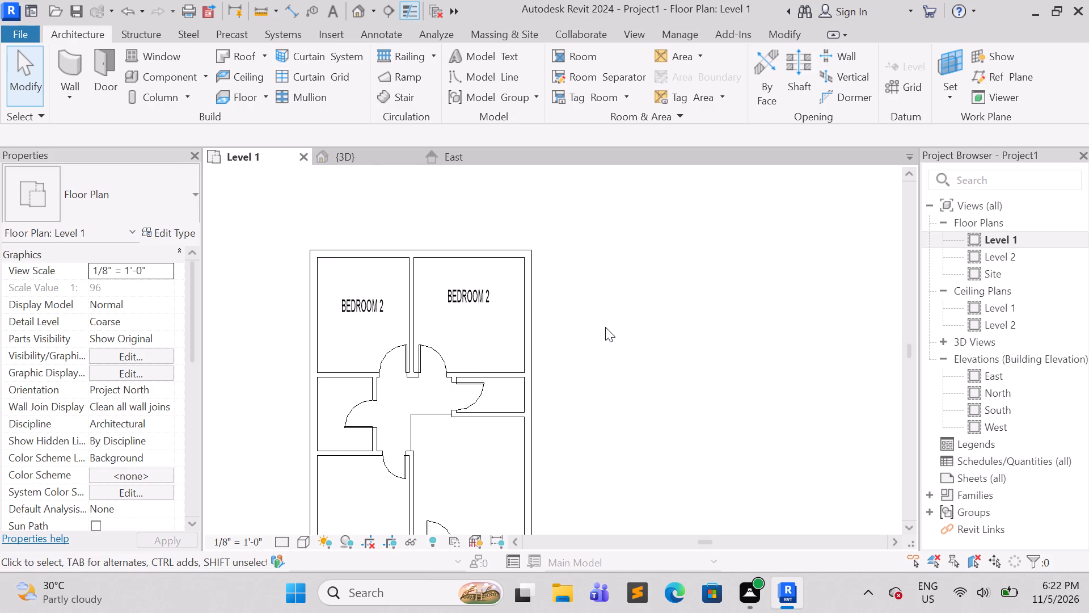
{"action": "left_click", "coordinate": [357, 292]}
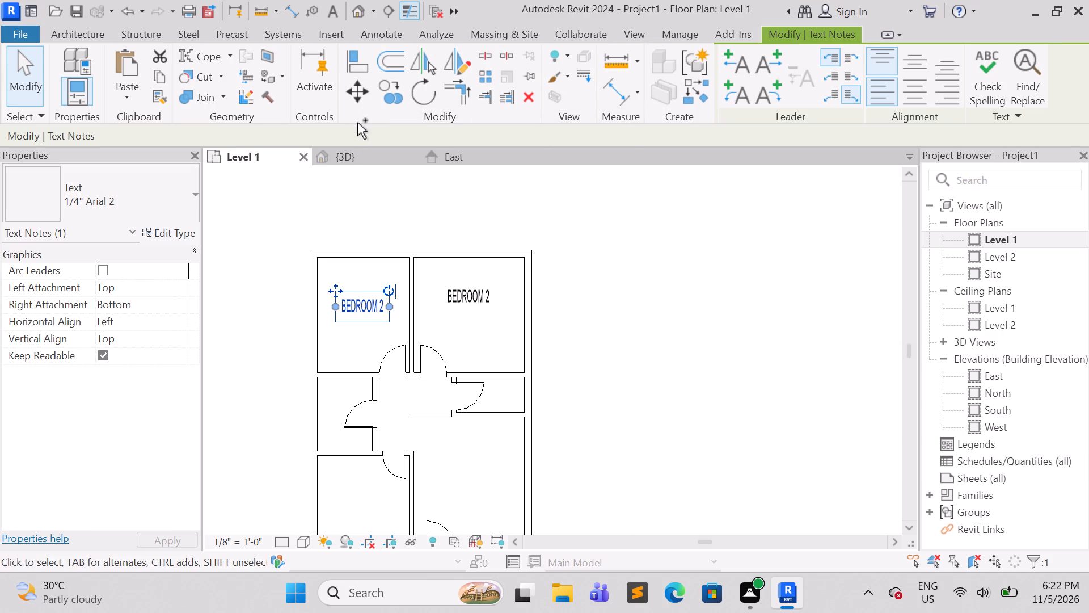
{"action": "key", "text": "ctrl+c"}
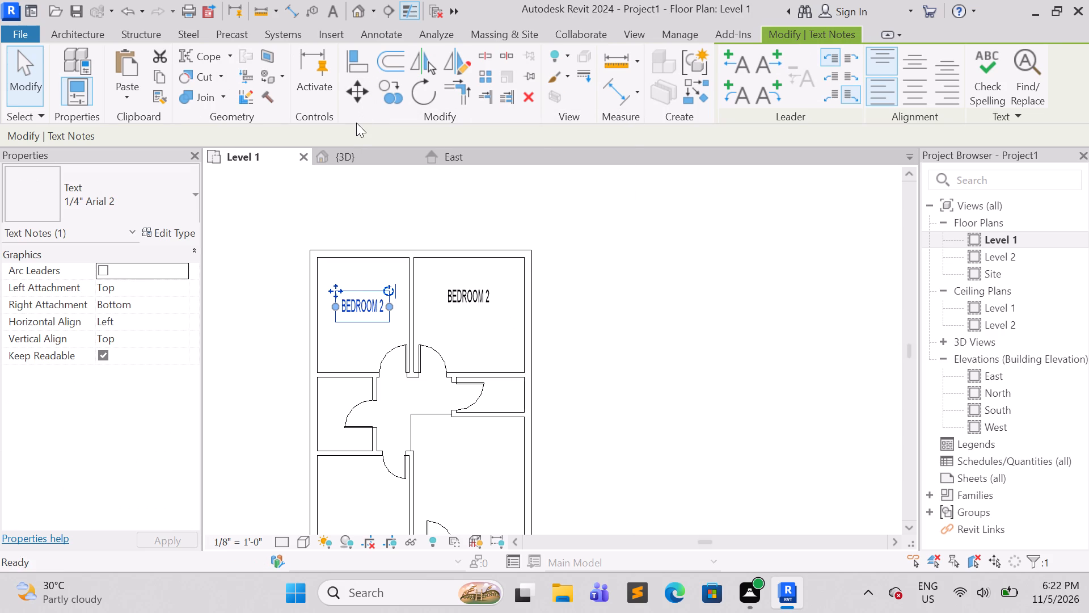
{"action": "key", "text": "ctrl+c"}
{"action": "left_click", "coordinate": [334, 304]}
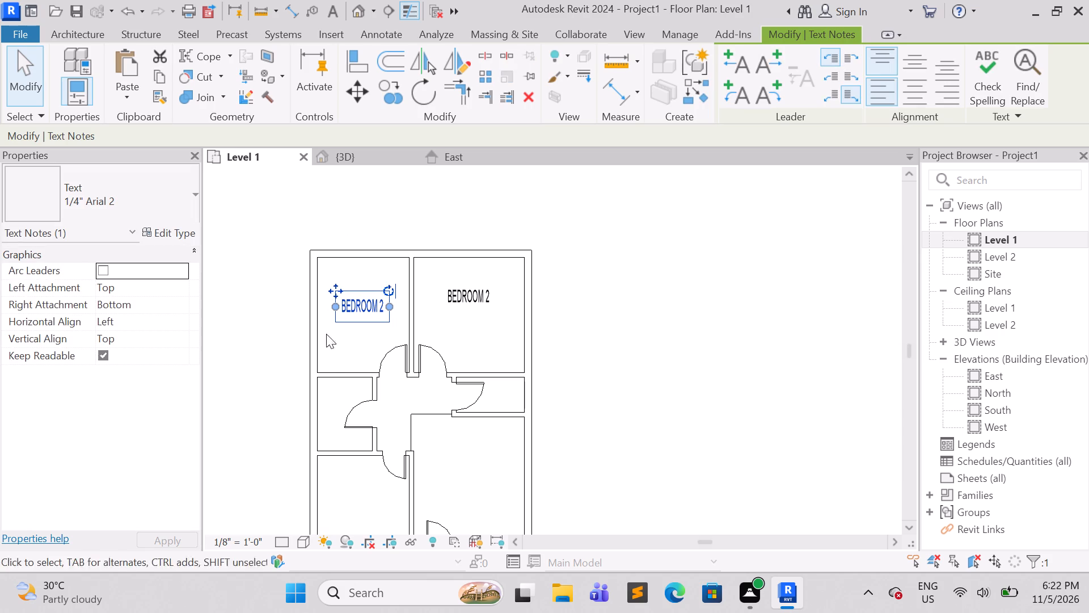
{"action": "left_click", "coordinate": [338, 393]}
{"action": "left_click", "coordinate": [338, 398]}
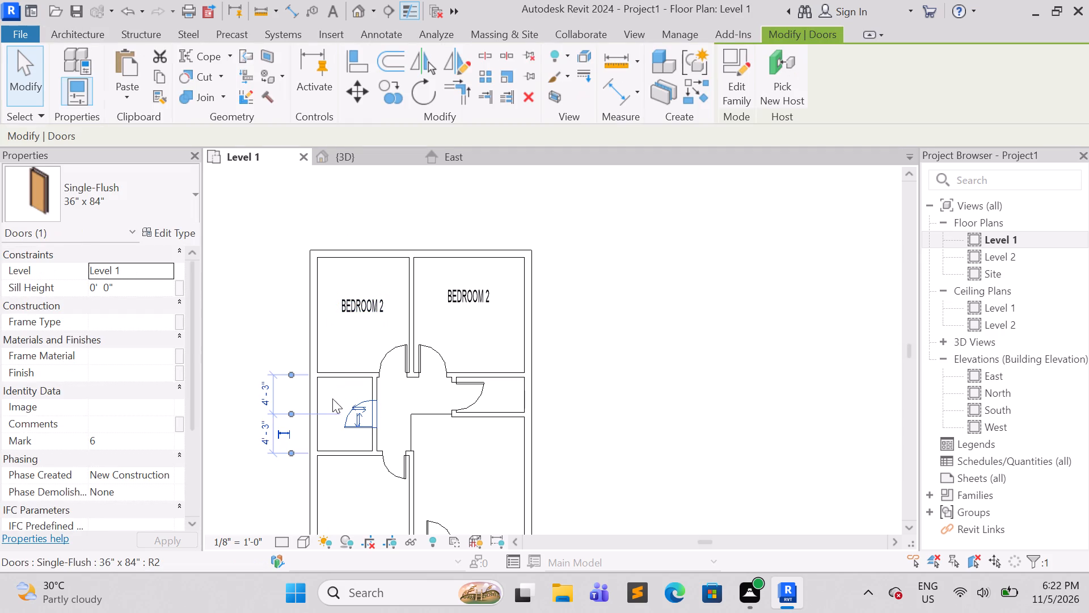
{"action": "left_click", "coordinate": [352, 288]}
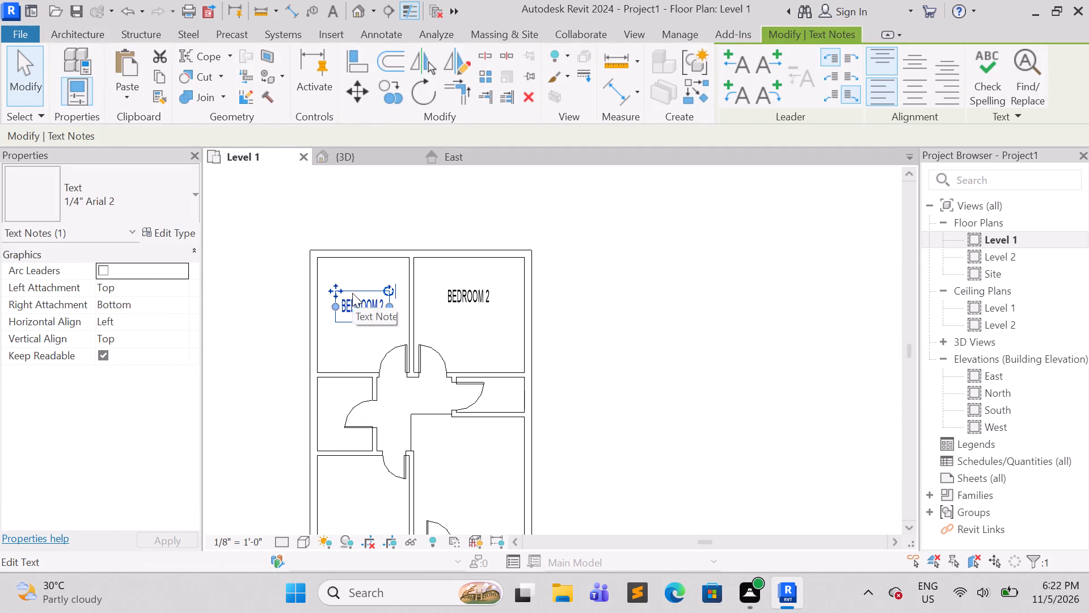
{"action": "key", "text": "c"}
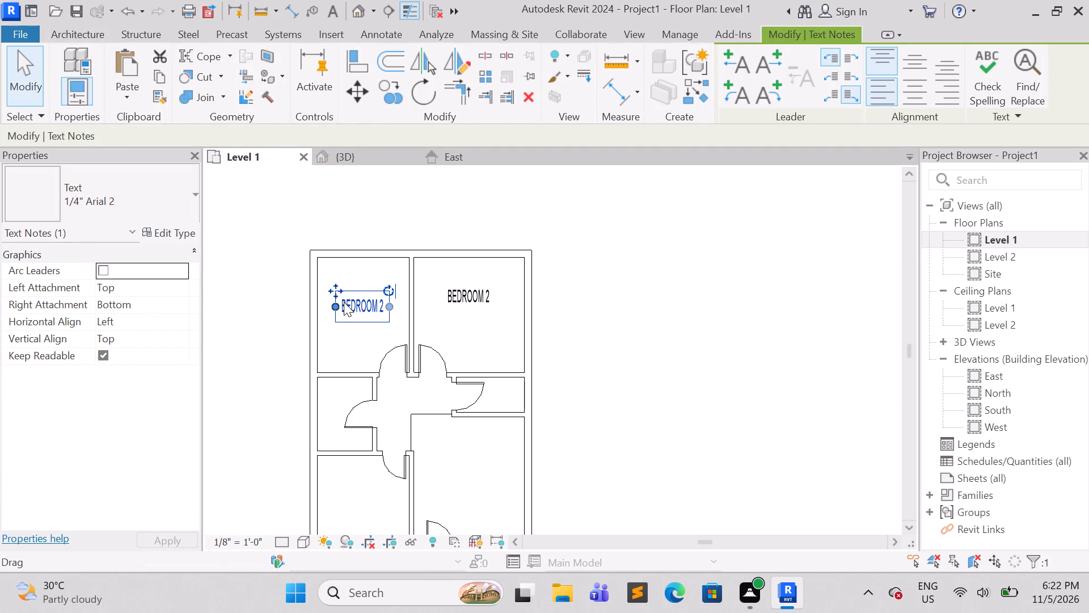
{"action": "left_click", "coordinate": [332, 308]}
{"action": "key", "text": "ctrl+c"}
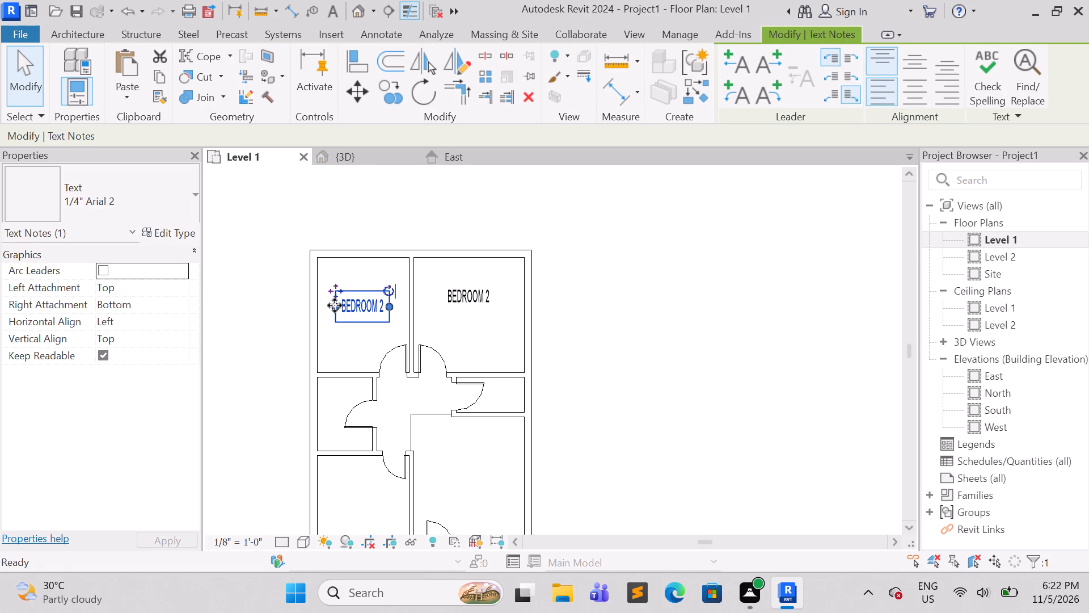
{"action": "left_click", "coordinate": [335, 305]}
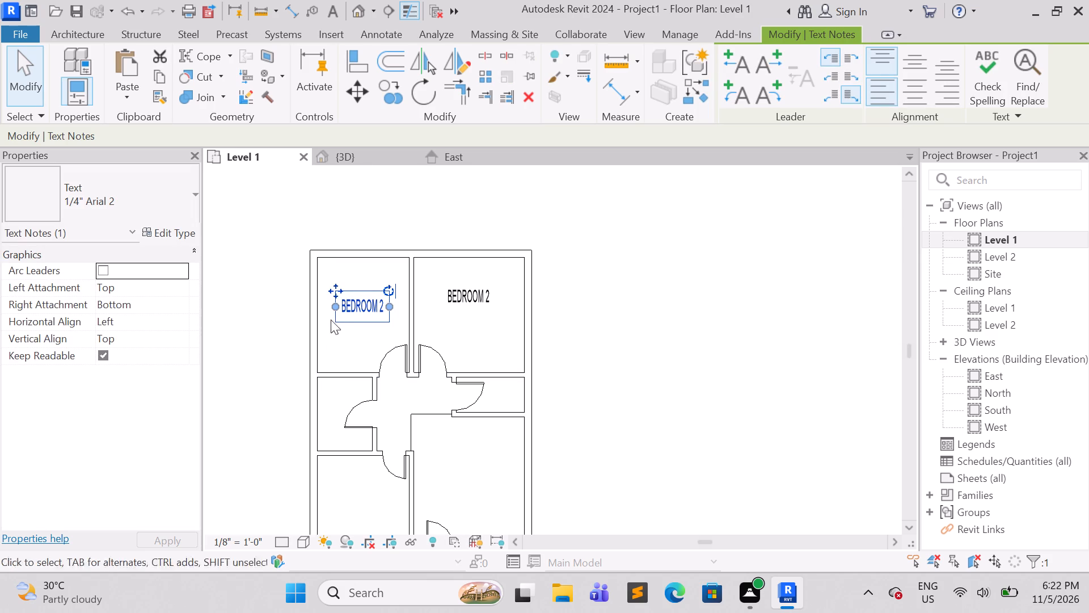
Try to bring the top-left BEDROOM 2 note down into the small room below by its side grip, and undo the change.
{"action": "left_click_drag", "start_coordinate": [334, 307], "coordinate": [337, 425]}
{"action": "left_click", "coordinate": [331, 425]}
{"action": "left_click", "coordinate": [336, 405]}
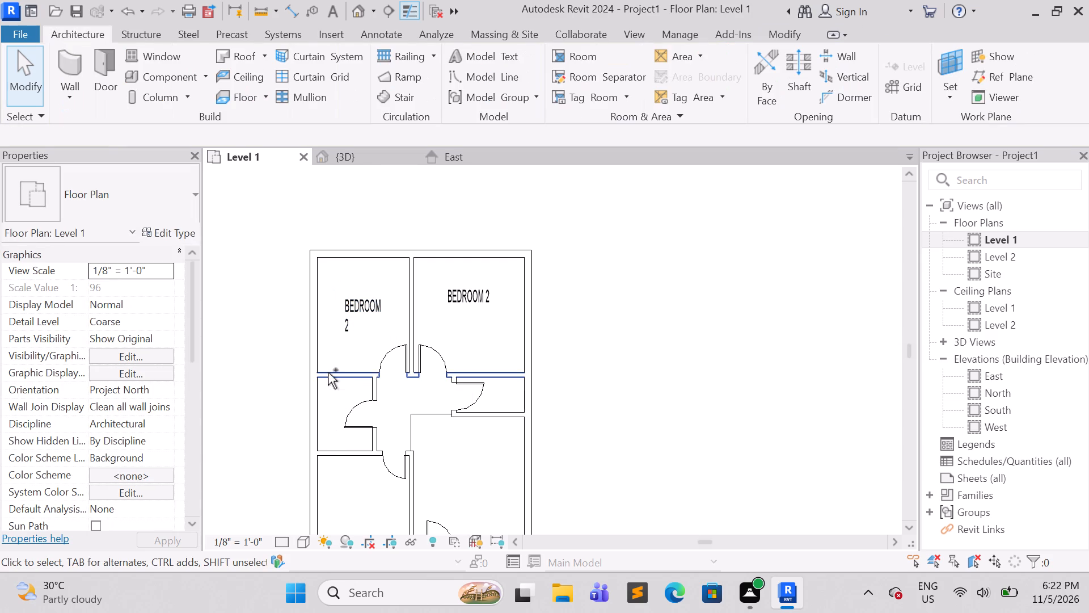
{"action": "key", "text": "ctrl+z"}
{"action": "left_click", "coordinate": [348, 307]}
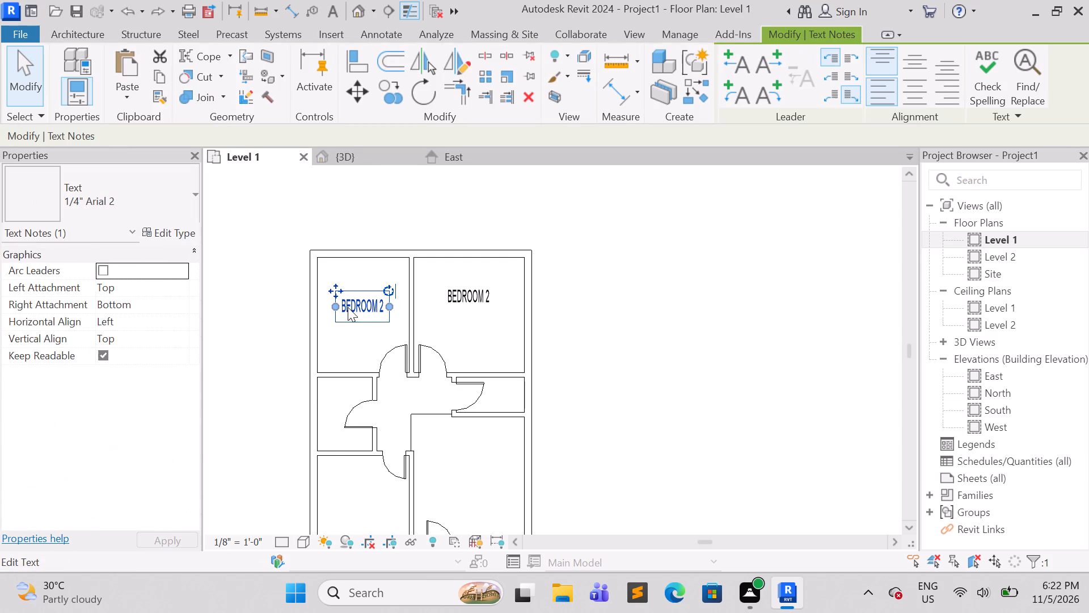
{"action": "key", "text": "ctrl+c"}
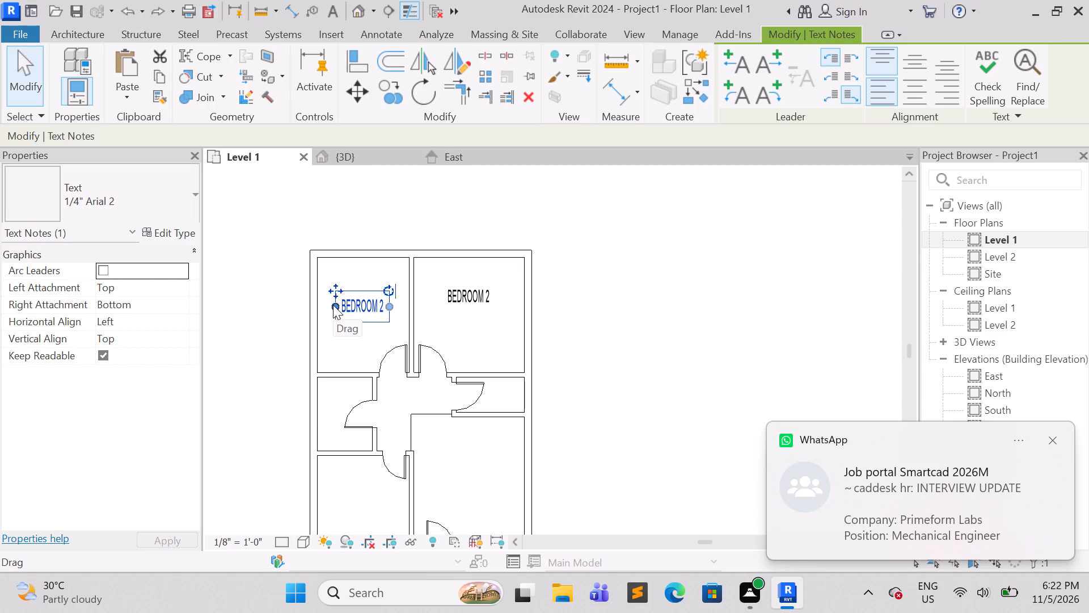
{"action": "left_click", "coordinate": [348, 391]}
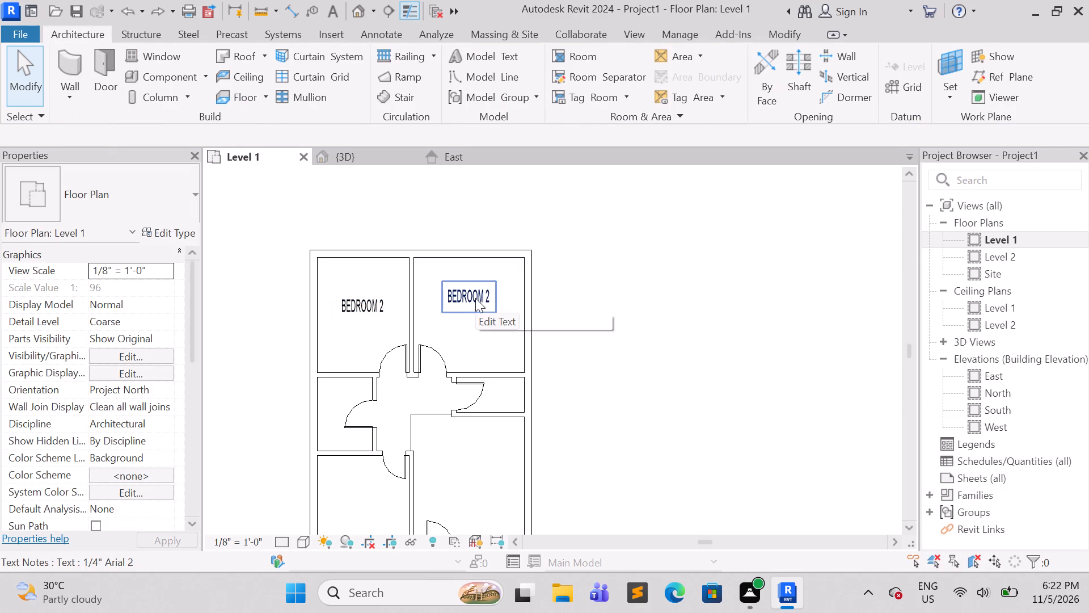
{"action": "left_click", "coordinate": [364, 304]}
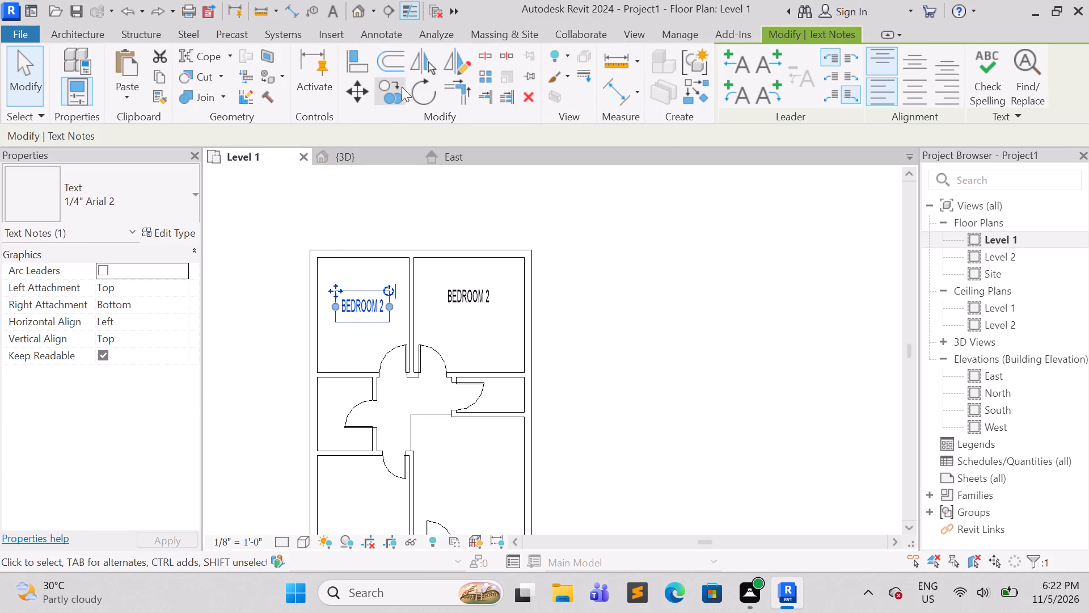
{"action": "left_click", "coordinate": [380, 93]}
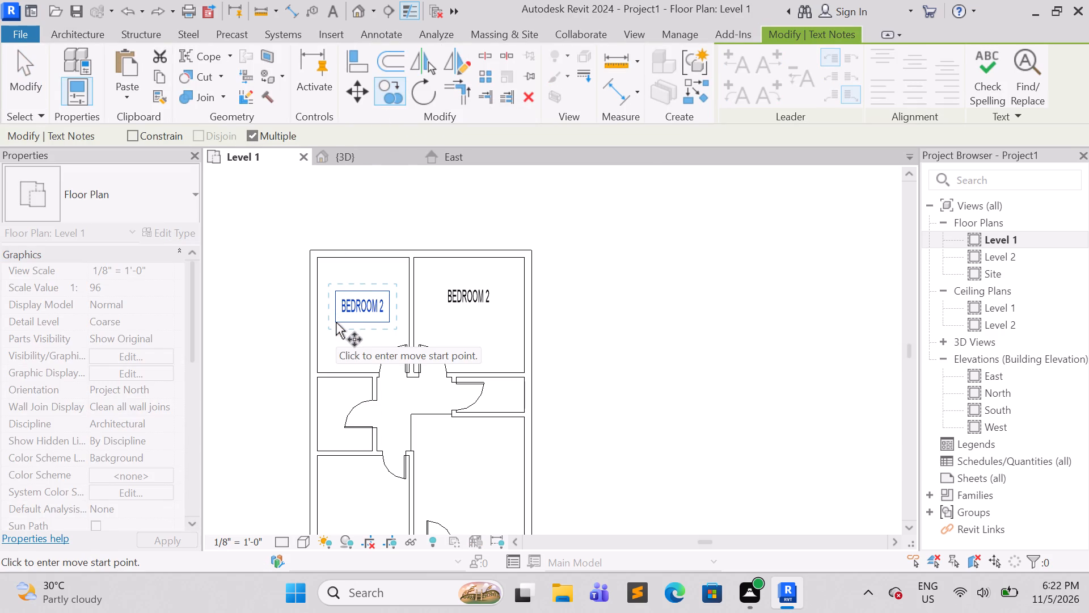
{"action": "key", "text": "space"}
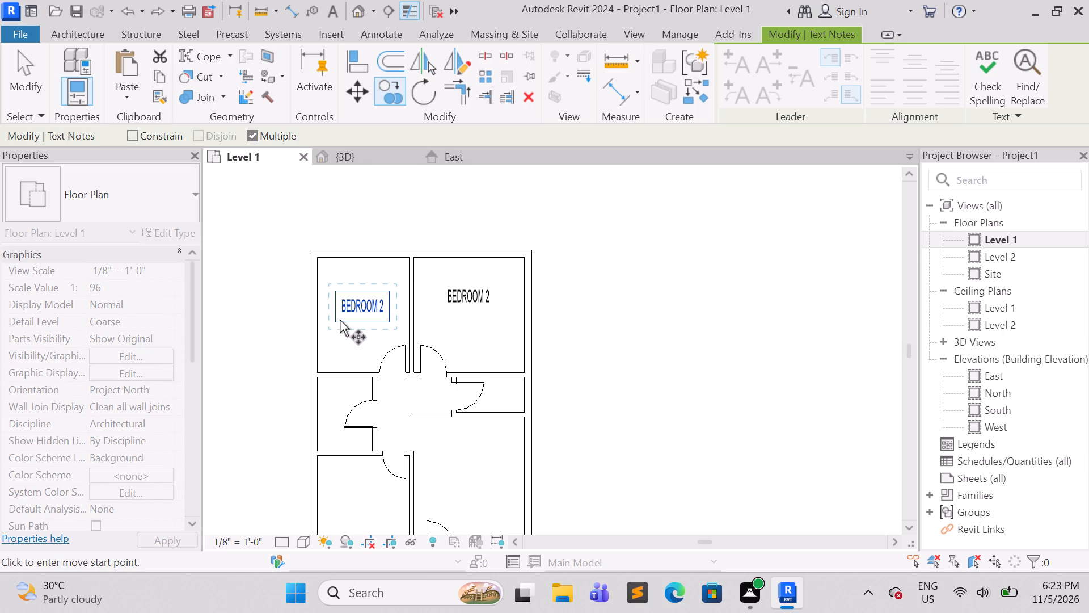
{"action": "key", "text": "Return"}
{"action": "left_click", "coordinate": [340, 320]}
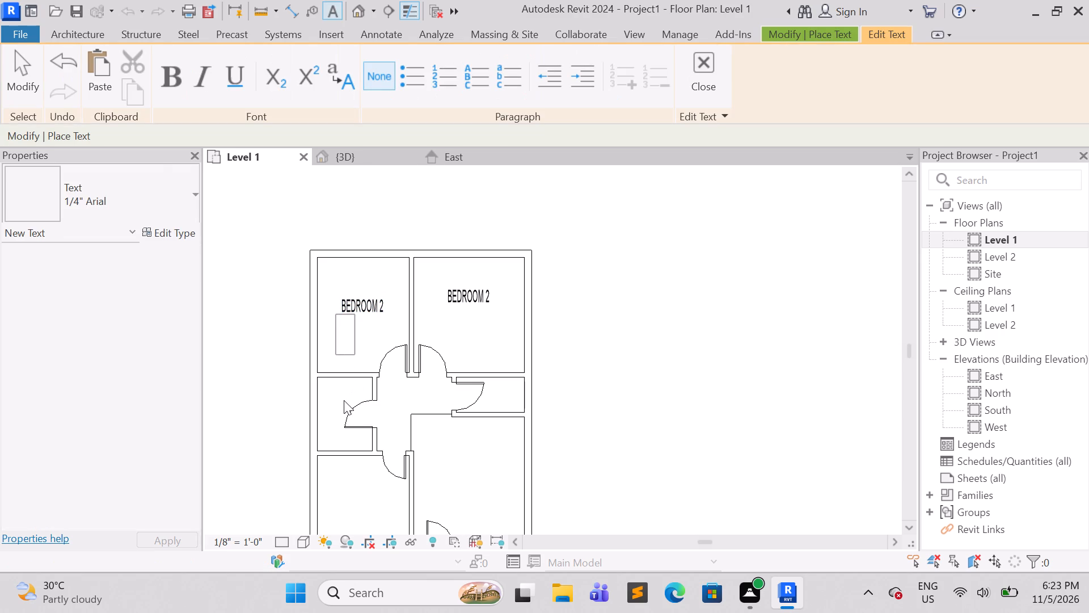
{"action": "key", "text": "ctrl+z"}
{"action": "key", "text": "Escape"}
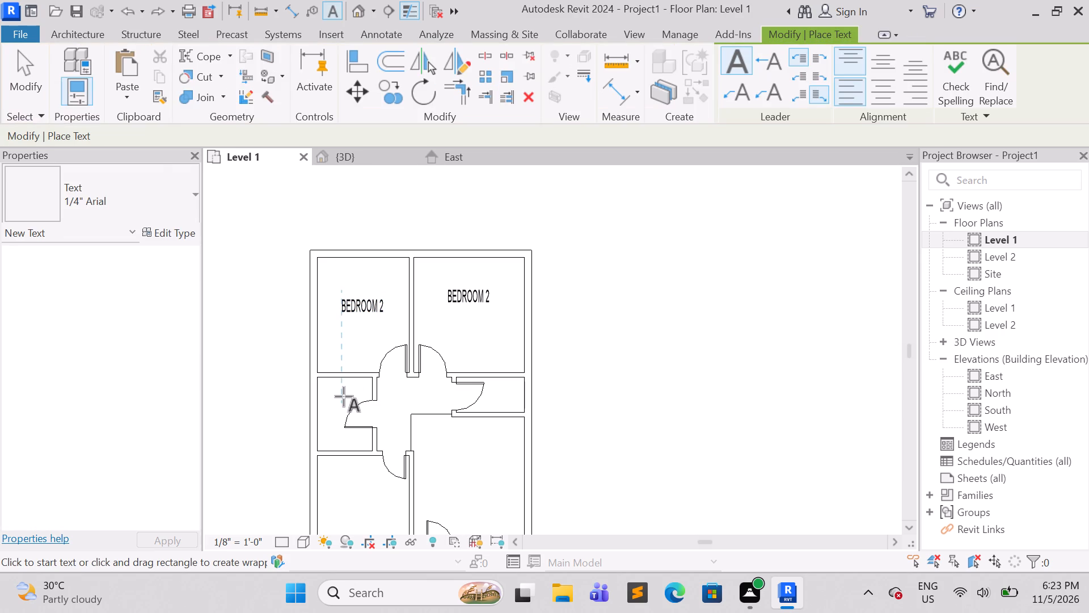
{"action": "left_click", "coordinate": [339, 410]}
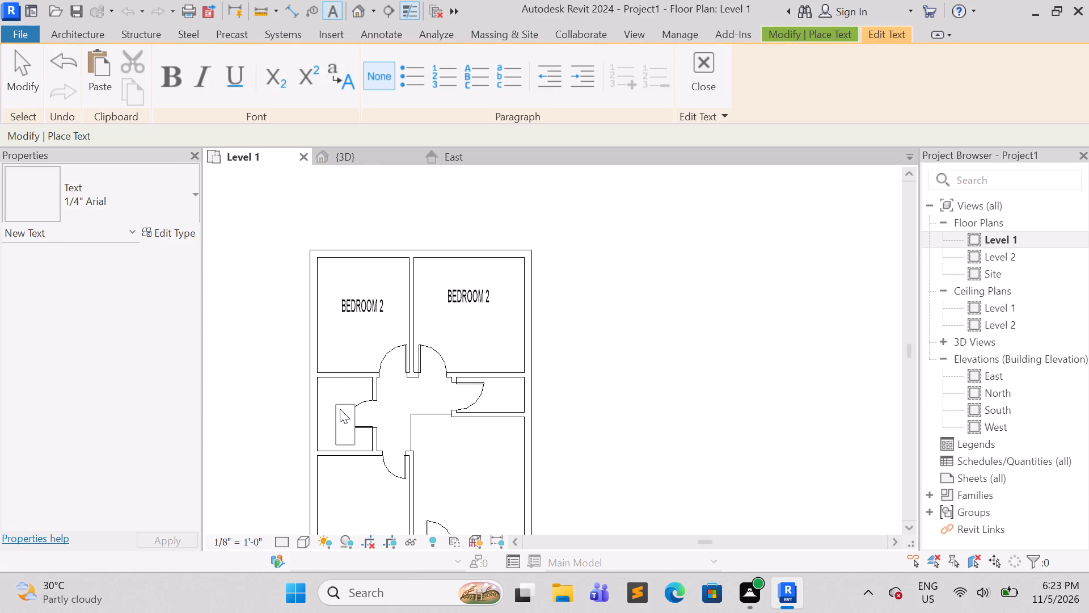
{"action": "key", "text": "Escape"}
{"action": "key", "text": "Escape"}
Copy the top-left bedroom's BEDROOM 2 note with Multiple on into the three rooms below it along the plan's left side.
{"action": "left_click", "coordinate": [370, 306]}
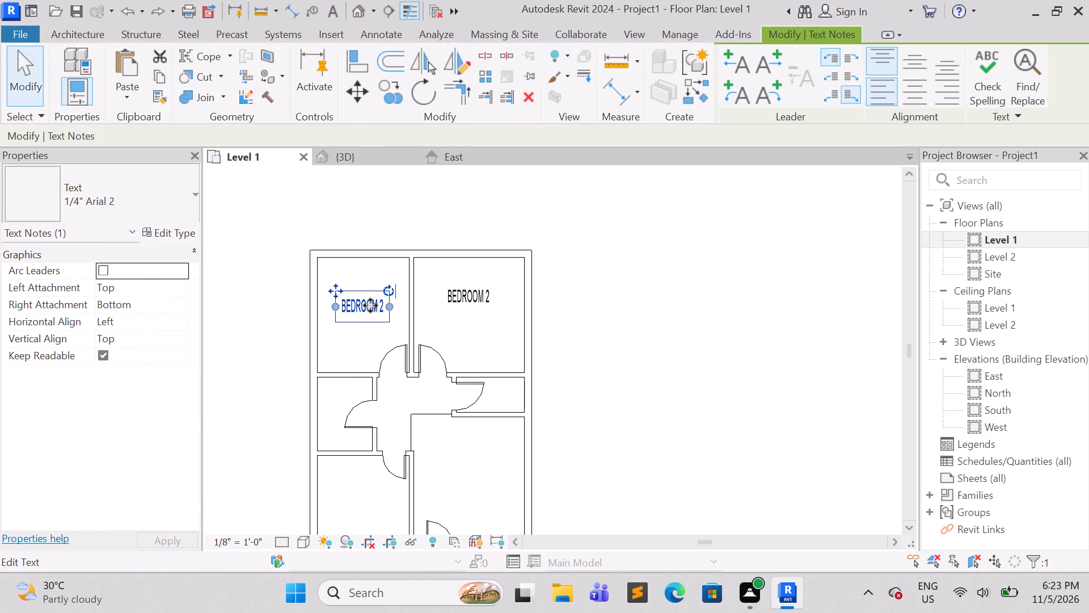
{"action": "left_click", "coordinate": [387, 94]}
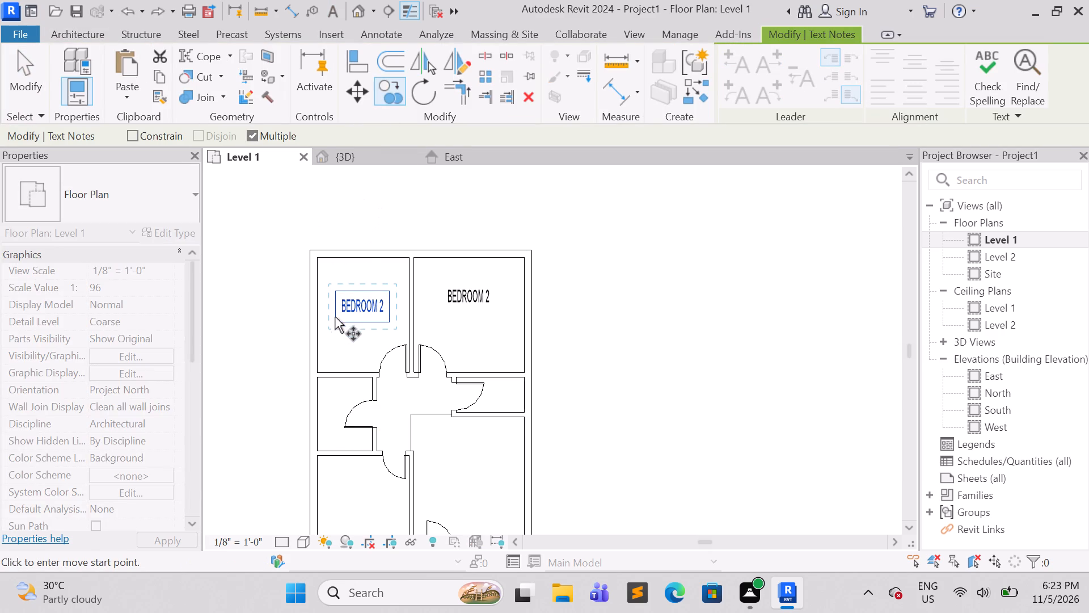
{"action": "left_click", "coordinate": [335, 320]}
{"action": "left_click", "coordinate": [336, 426]}
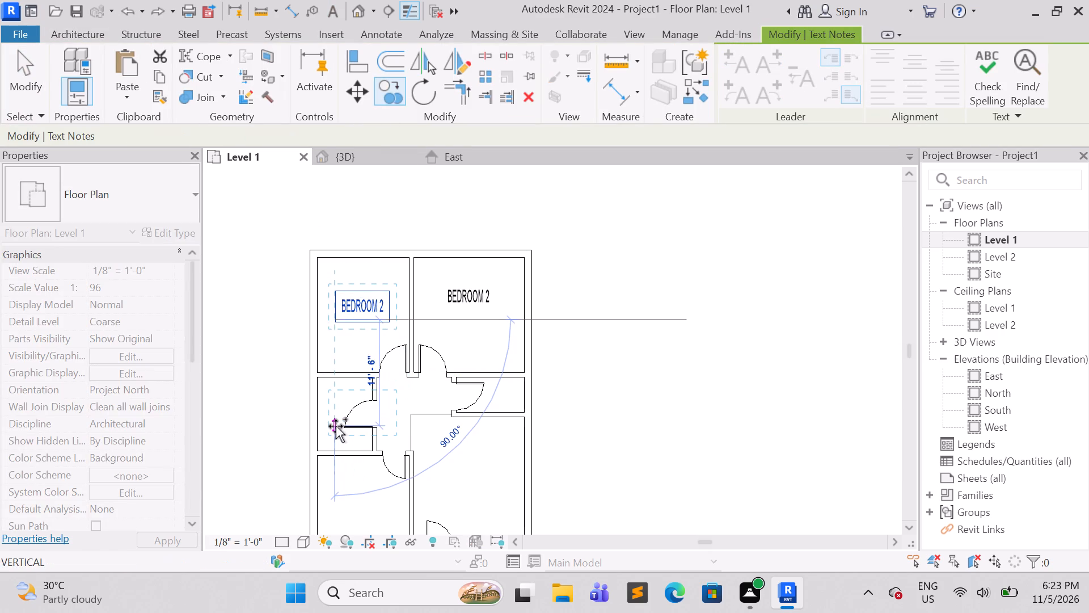
{"action": "scroll", "coordinate": [354, 502], "scroll_direction": "down", "scroll_amount": 1}
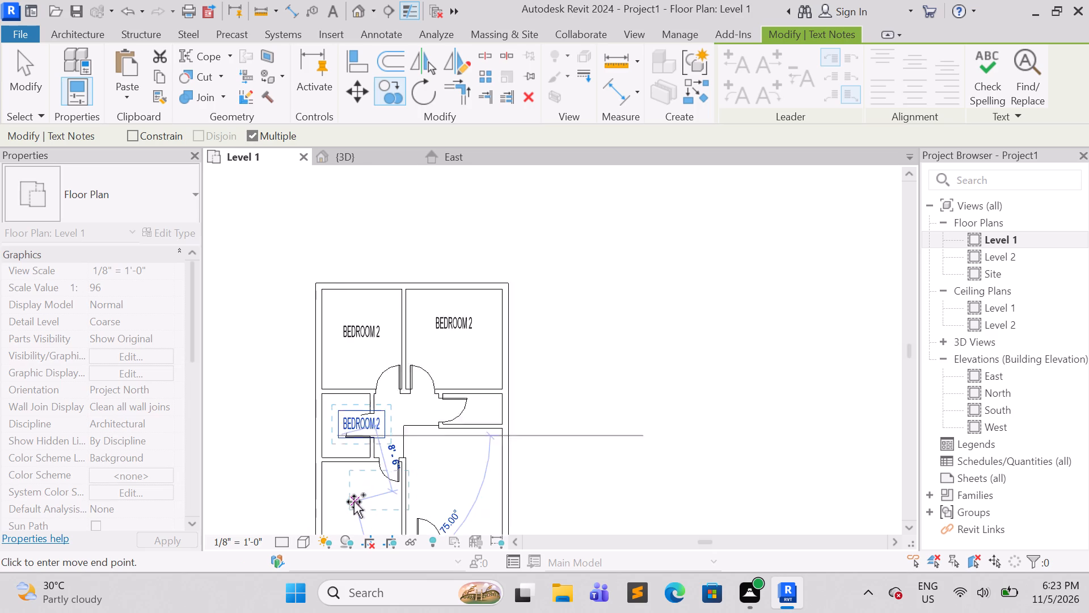
{"action": "scroll", "coordinate": [354, 502], "scroll_direction": "down", "scroll_amount": 2}
{"action": "middle_click_drag", "start_coordinate": [346, 494], "coordinate": [308, 353]}
{"action": "left_click", "coordinate": [312, 358]}
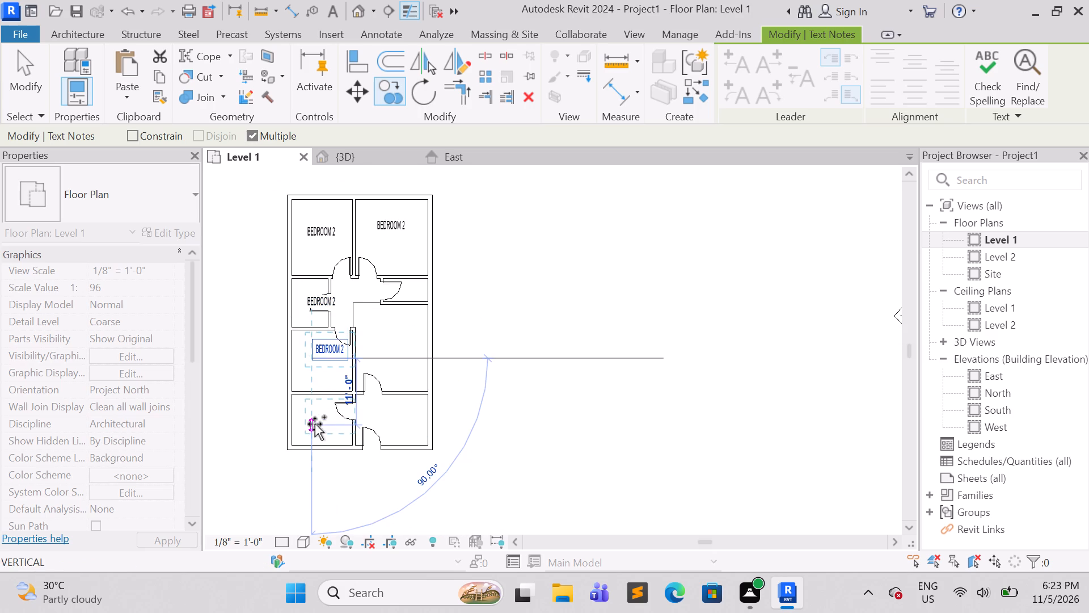
{"action": "left_click", "coordinate": [315, 425]}
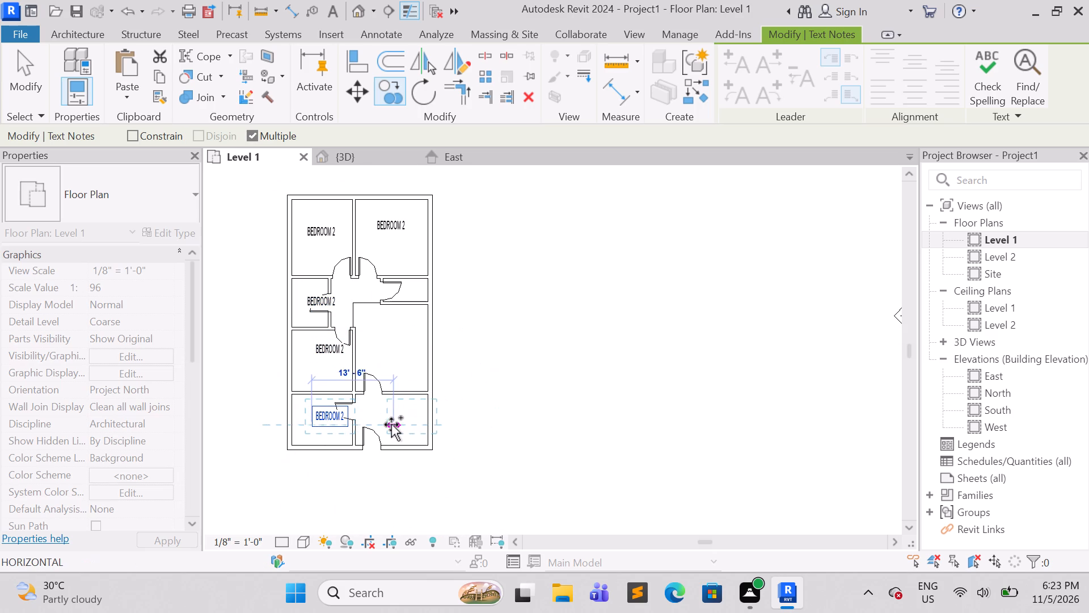
Continue the multiple copy into the bottom-right room, the large right-hand room, the hallway and the small right-hand room, then end it.
{"action": "left_click", "coordinate": [386, 425]}
{"action": "left_click", "coordinate": [377, 356]}
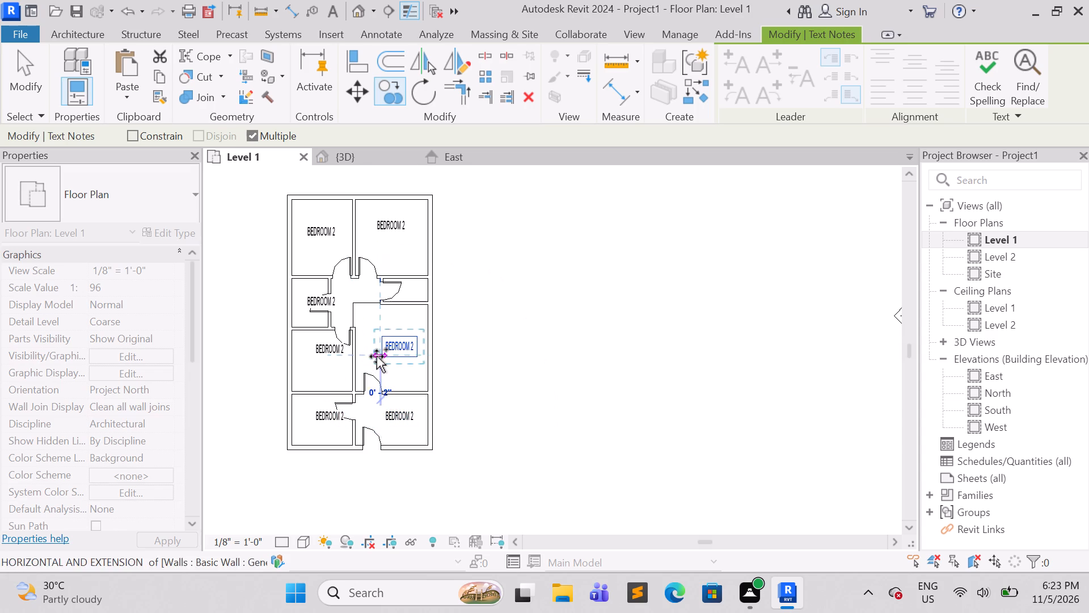
{"action": "scroll", "coordinate": [354, 298], "scroll_direction": "up", "scroll_amount": 6}
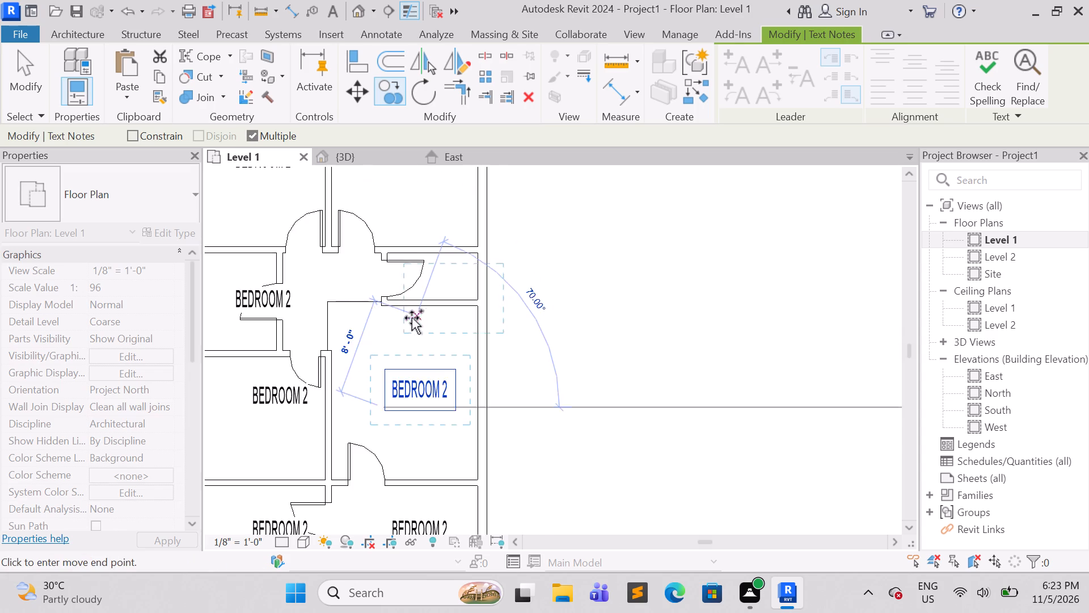
{"action": "scroll", "coordinate": [412, 318], "scroll_direction": "up", "scroll_amount": 3}
{"action": "left_click", "coordinate": [246, 264]}
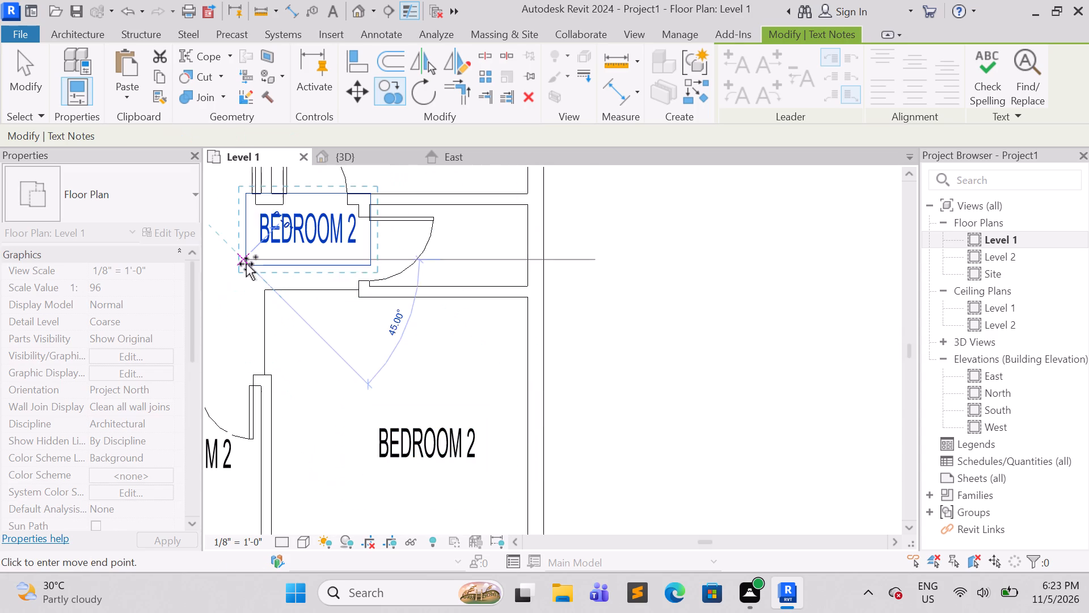
{"action": "left_click", "coordinate": [420, 256]}
{"action": "scroll", "coordinate": [474, 276], "scroll_direction": "down", "scroll_amount": 2}
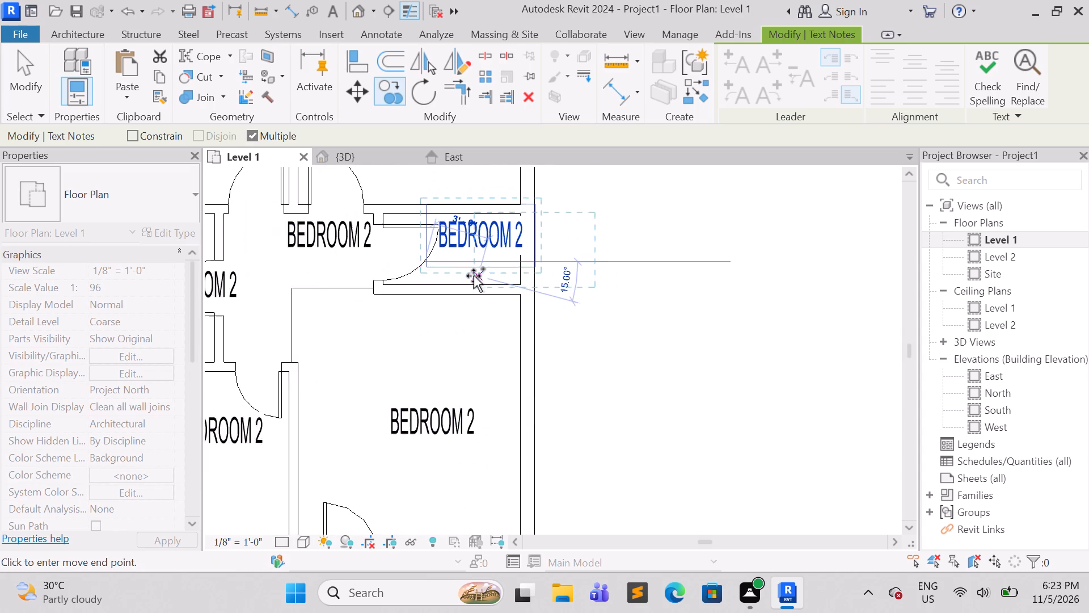
{"action": "middle_click_drag", "start_coordinate": [475, 276], "coordinate": [558, 383]}
{"action": "key", "text": "Escape"}
{"action": "scroll", "coordinate": [690, 331], "scroll_direction": "down", "scroll_amount": 2}
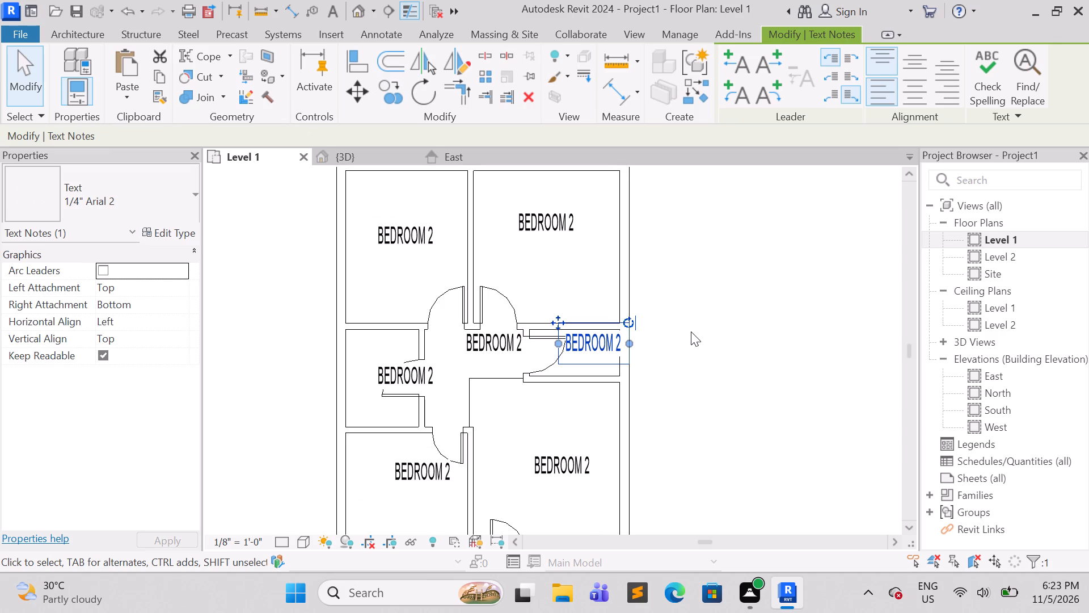
{"action": "key", "text": "Escape"}
Change the large right-hand room's note text to LIVING DINNING.
{"action": "double_click", "coordinate": [563, 460]}
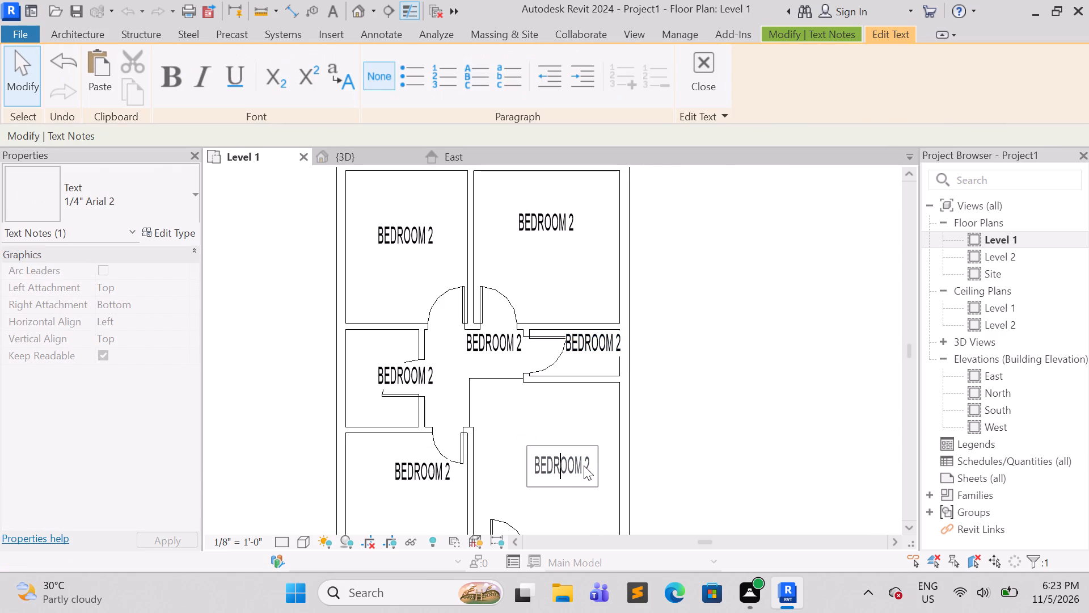
{"action": "left_click", "coordinate": [588, 467]}
{"action": "key", "text": "BackSpace"}
{"action": "key", "text": "BackSpace"}
{"action": "key", "text": "BackSpace"}
{"action": "key", "text": "BackSpace"}
{"action": "key", "text": "BackSpace"}
{"action": "key", "text": "BackSpace"}
{"action": "key", "text": "BackSpace"}
{"action": "key", "text": "BackSpace"}
{"action": "key", "text": "BackSpace"}
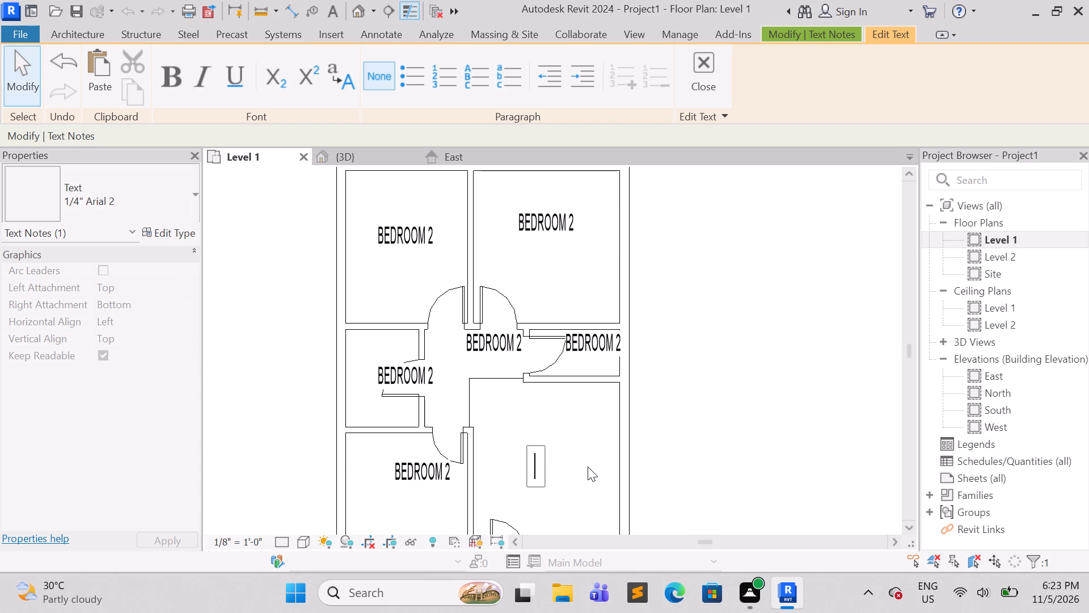
{"action": "key", "text": "l"}
{"action": "key", "text": "i"}
{"action": "type", "text": "VING"}
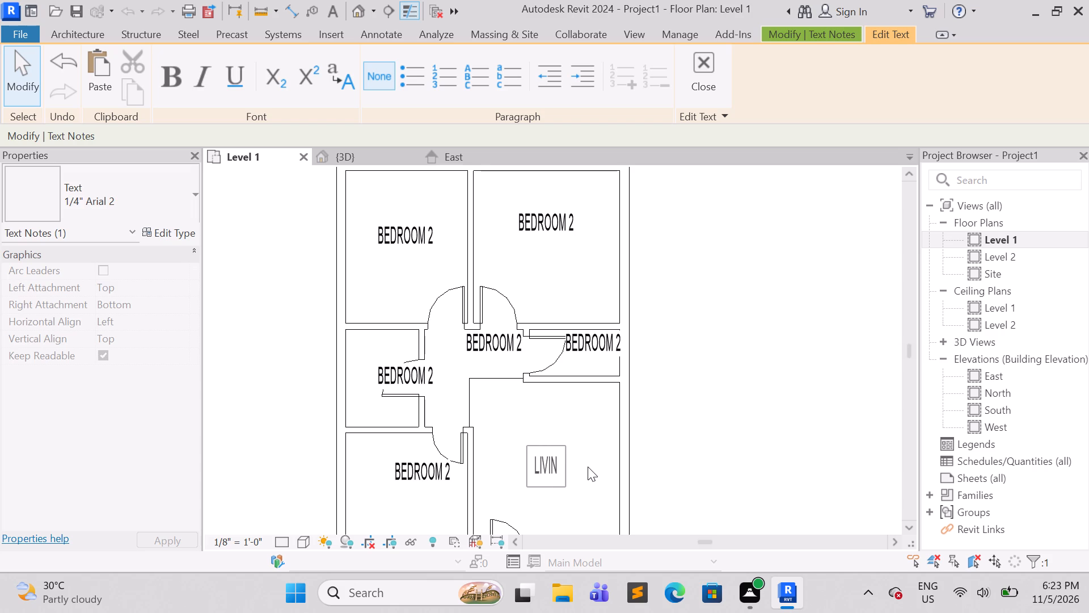
{"action": "key", "text": "space"}
{"action": "type", "text": "DINN"}
{"action": "type", "text": "ING"}
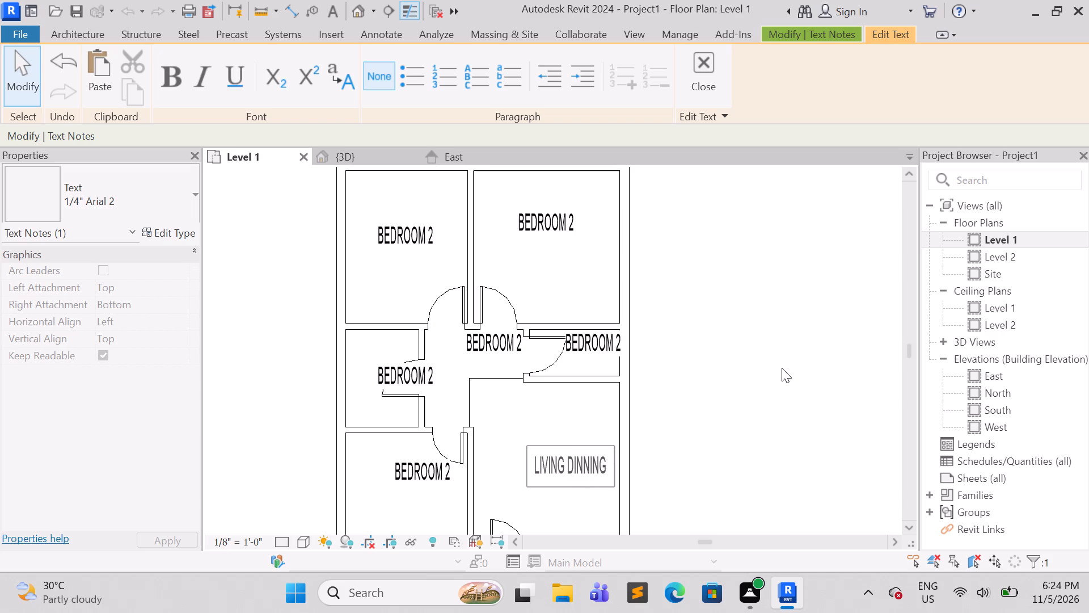
{"action": "left_click", "coordinate": [782, 392]}
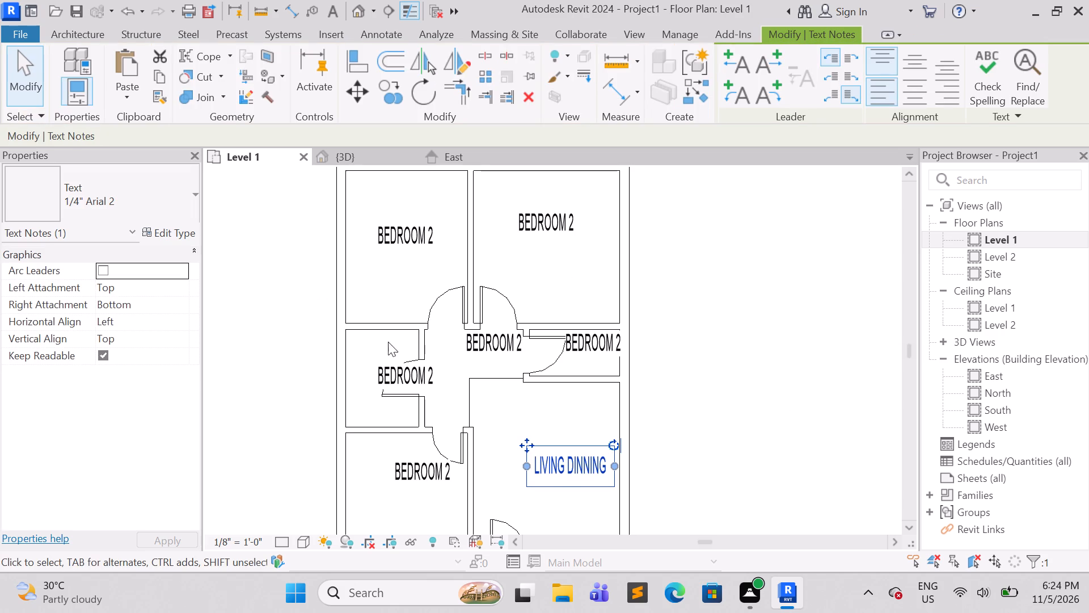
{"action": "left_click", "coordinate": [577, 469]}
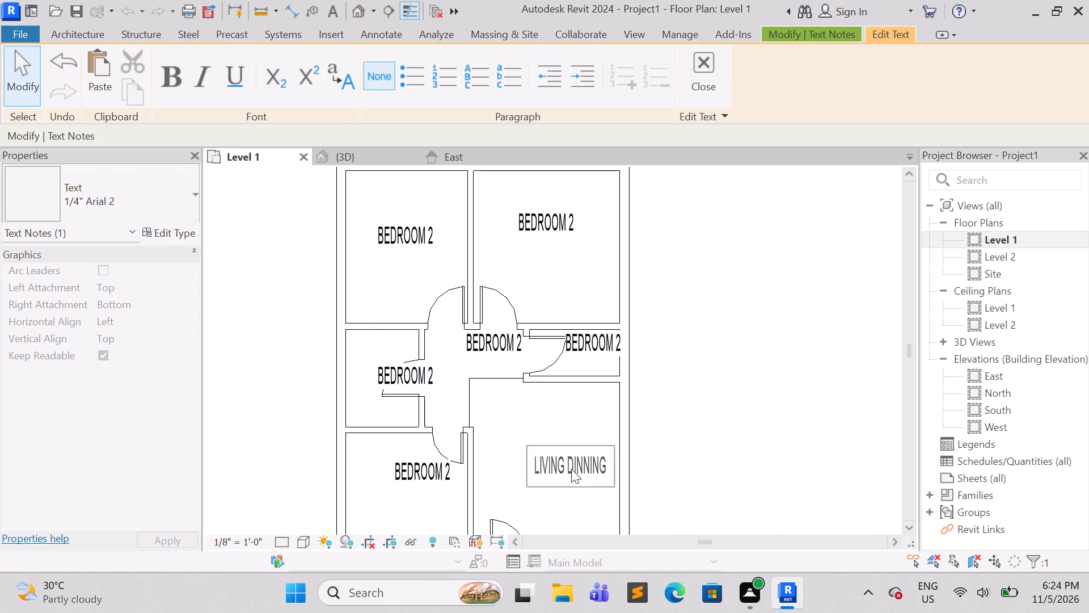
{"action": "left_click", "coordinate": [608, 461]}
Change the note in the left room beside LIVING DINNING to read BEDROOM 3.
{"action": "left_click", "coordinate": [401, 468]}
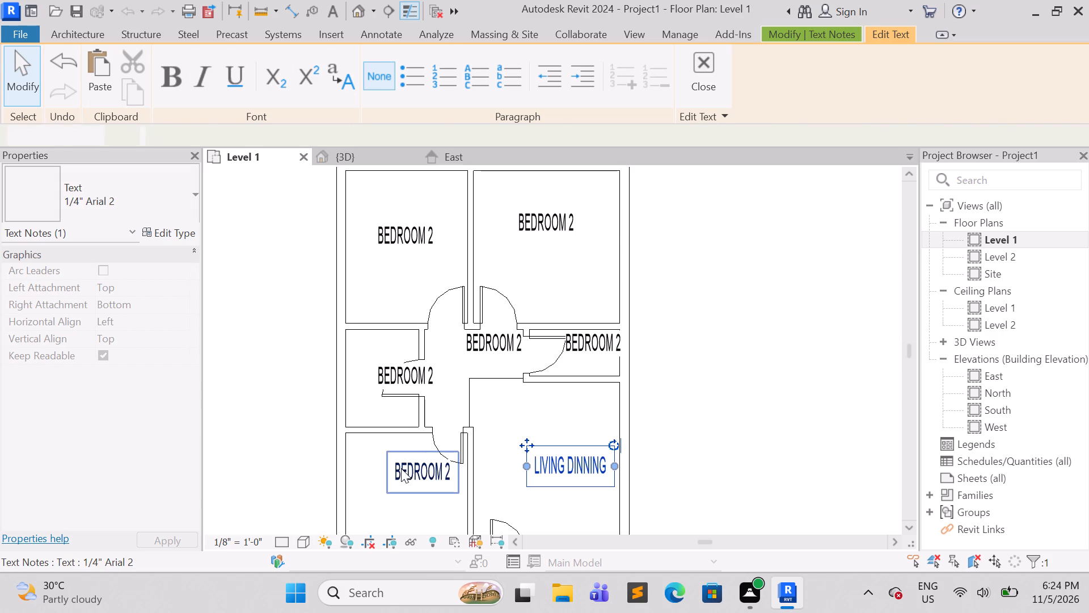
{"action": "left_click", "coordinate": [430, 473]}
{"action": "double_click", "coordinate": [434, 470]}
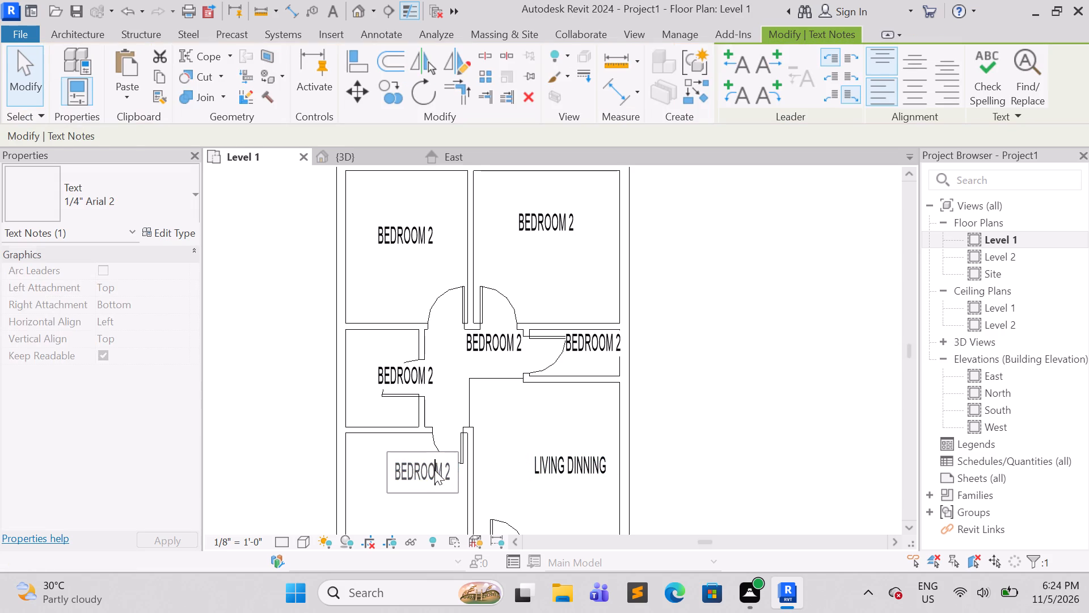
{"action": "left_click", "coordinate": [446, 474]}
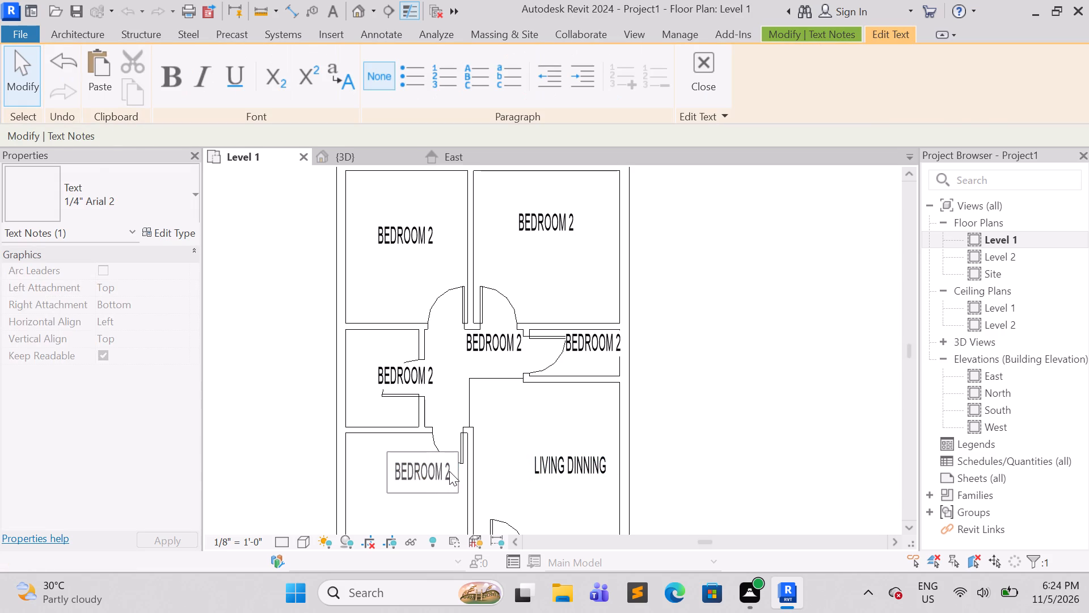
{"action": "left_click", "coordinate": [449, 471]}
{"action": "key", "text": "BackSpace"}
{"action": "key", "text": "BackSpace"}
{"action": "key", "text": "BackSpace"}
{"action": "key", "text": "BackSpace"}
{"action": "key", "text": "BackSpace"}
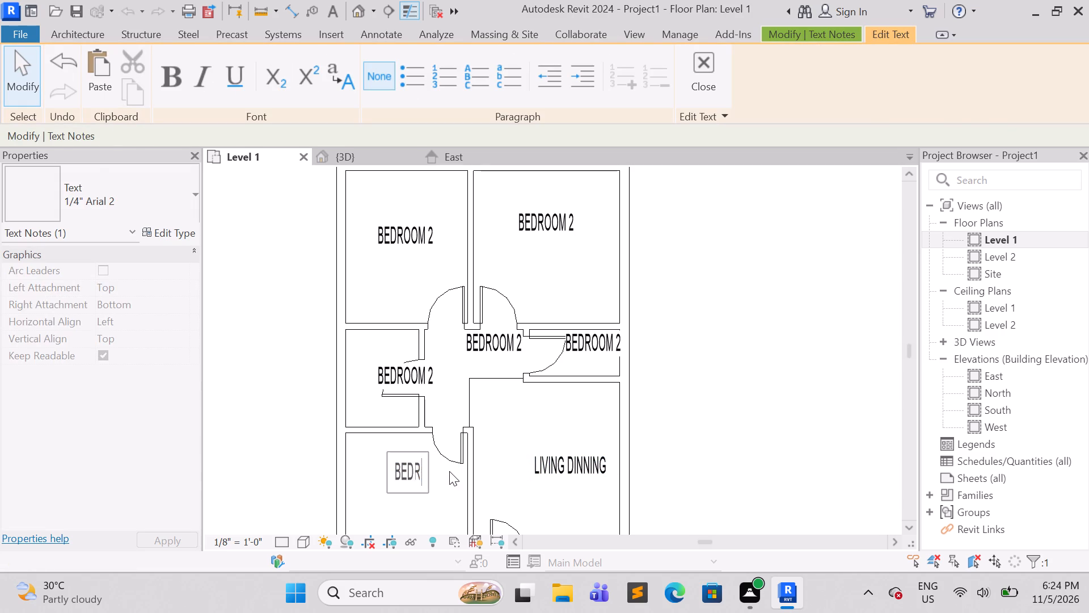
{"action": "key", "text": "BackSpace"}
{"action": "key", "text": "BackSpace"}
{"action": "key", "text": "BackSpace"}
{"action": "key", "text": "BackSpace"}
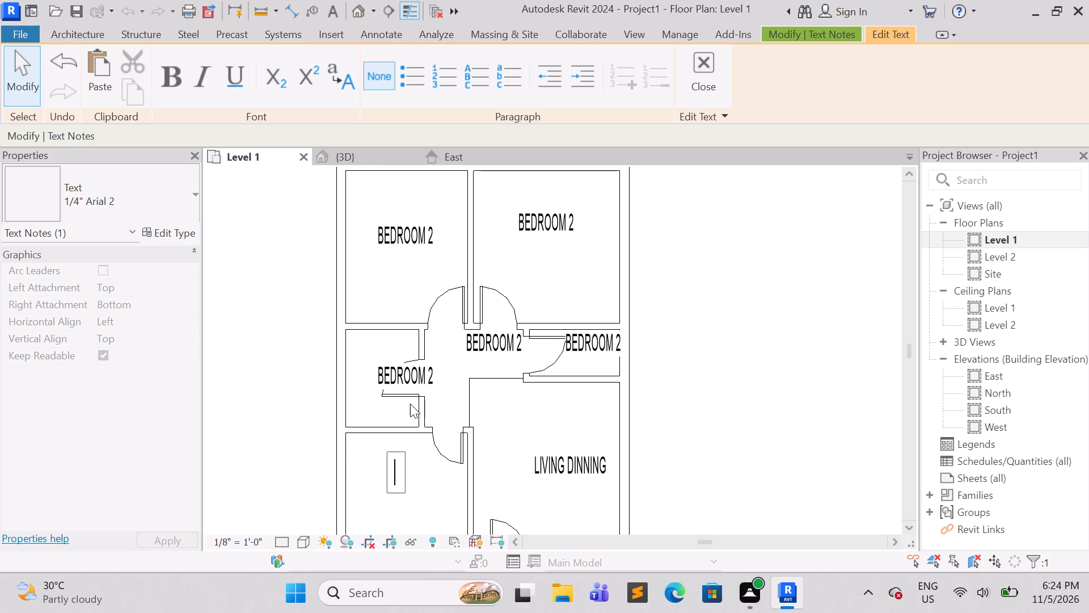
{"action": "scroll", "coordinate": [417, 418], "scroll_direction": "down", "scroll_amount": 3}
{"action": "scroll", "coordinate": [421, 507], "scroll_direction": "up", "scroll_amount": 1}
{"action": "middle_click_drag", "start_coordinate": [440, 489], "coordinate": [461, 414]}
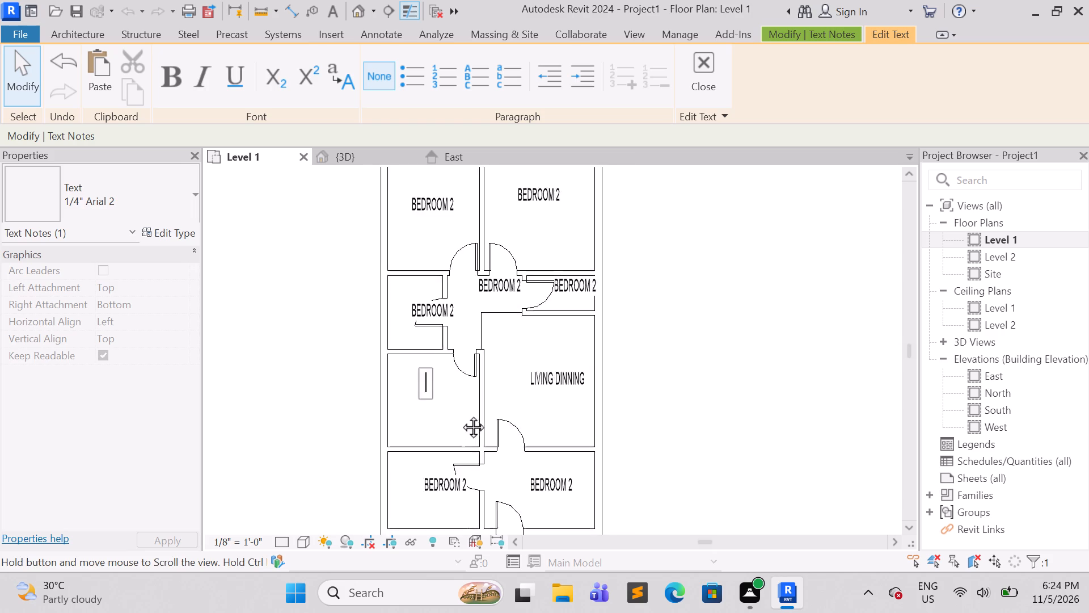
{"action": "middle_click_drag", "start_coordinate": [461, 414], "coordinate": [468, 385]}
{"action": "scroll", "coordinate": [468, 385], "scroll_direction": "up", "scroll_amount": 1}
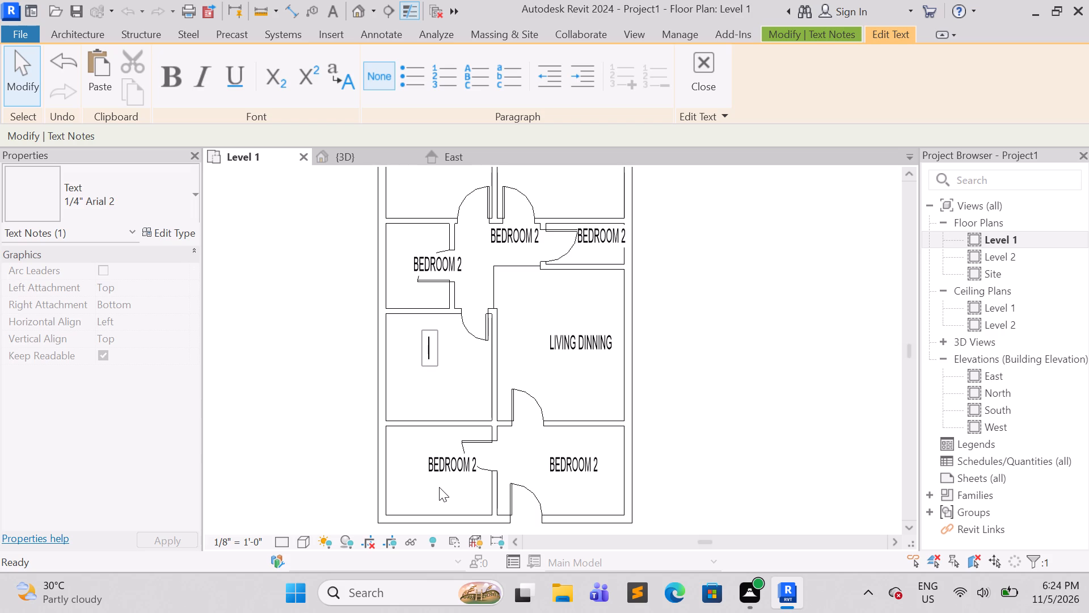
{"action": "type", "text": "BED"}
{"action": "type", "text": "ROO"}
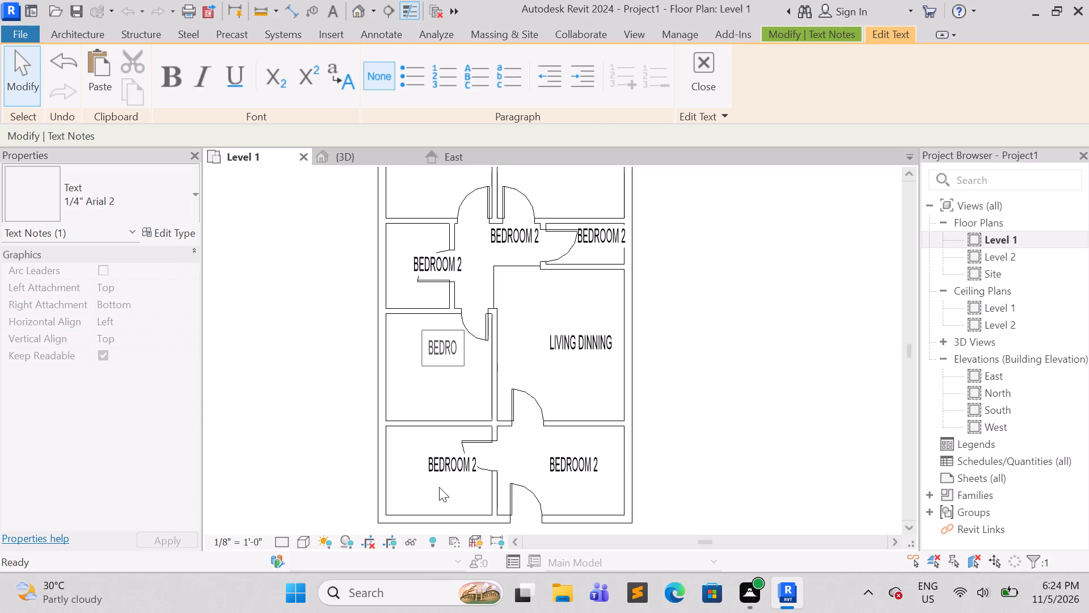
{"action": "type", "text": "M"}
{"action": "key", "text": "space"}
{"action": "key", "text": "3"}
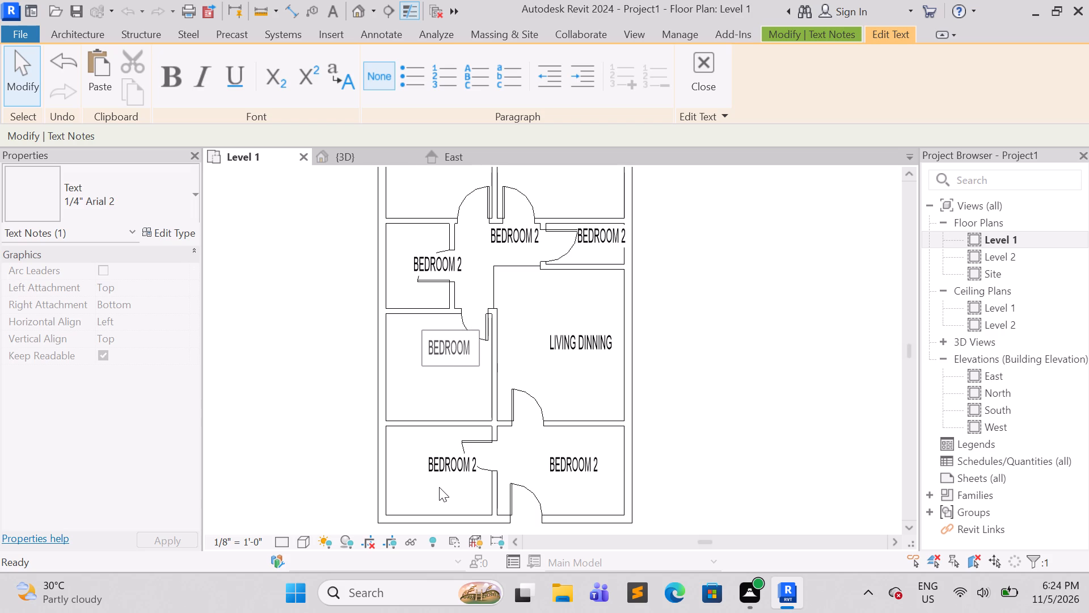
{"action": "left_click", "coordinate": [423, 360]}
{"action": "left_click", "coordinate": [681, 314]}
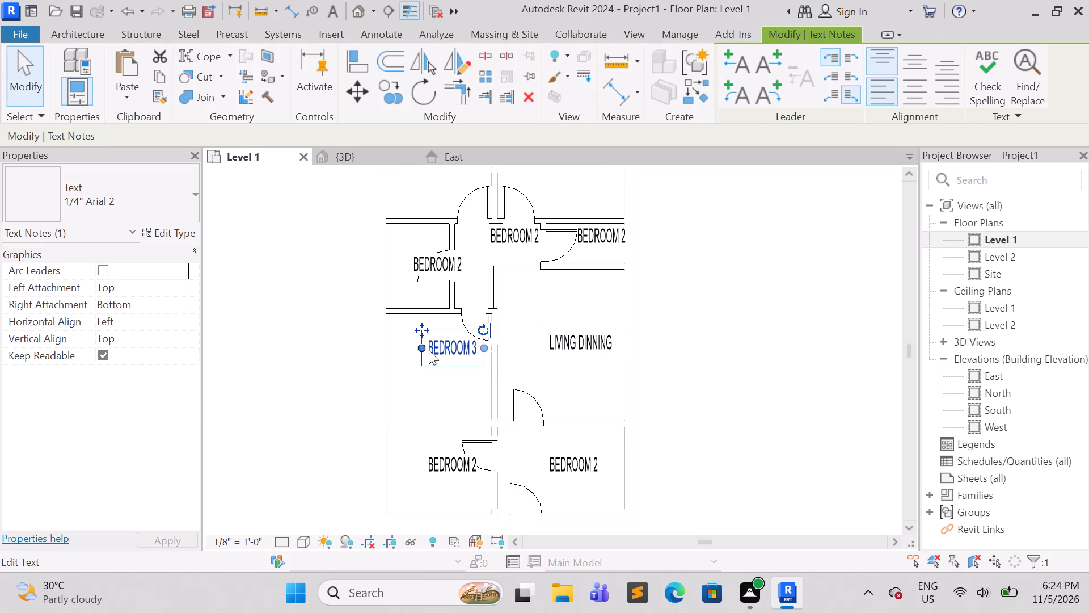
Move the BEDROOM 3 note left and slightly down within its room, clear of the door swing.
{"action": "left_click_drag", "start_coordinate": [421, 326], "coordinate": [406, 336]}
{"action": "left_click_drag", "start_coordinate": [405, 345], "coordinate": [396, 334]}
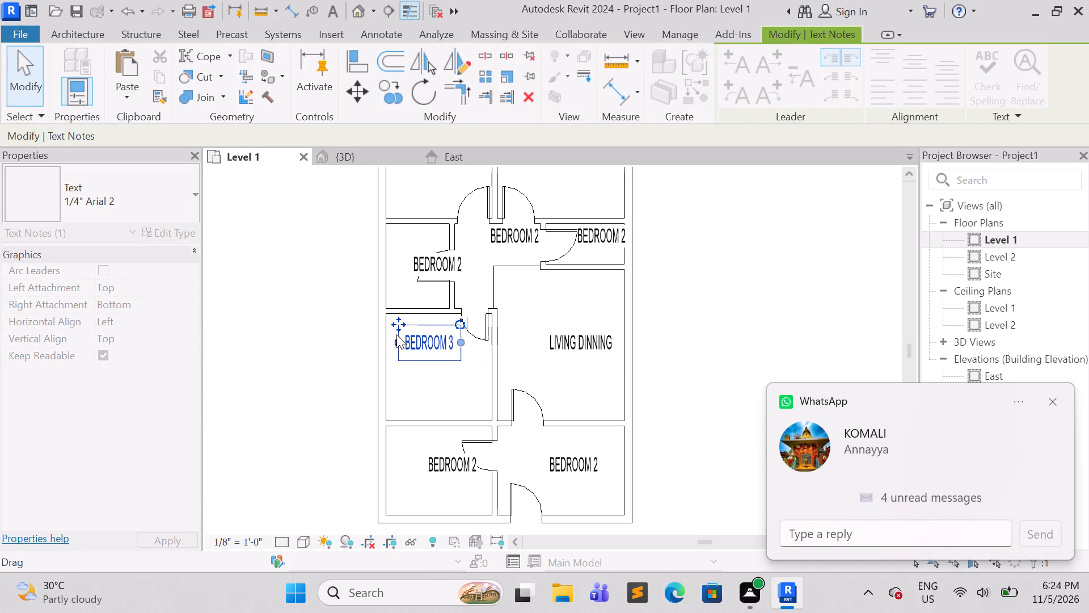
{"action": "left_click_drag", "start_coordinate": [400, 327], "coordinate": [399, 327]}
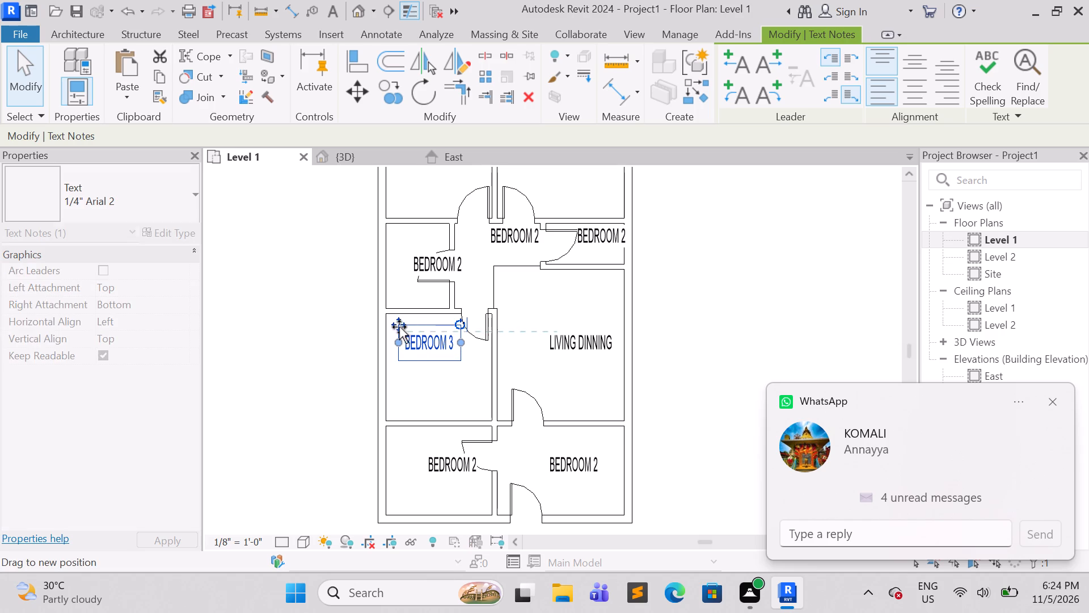
{"action": "left_click_drag", "start_coordinate": [399, 327], "coordinate": [396, 337]}
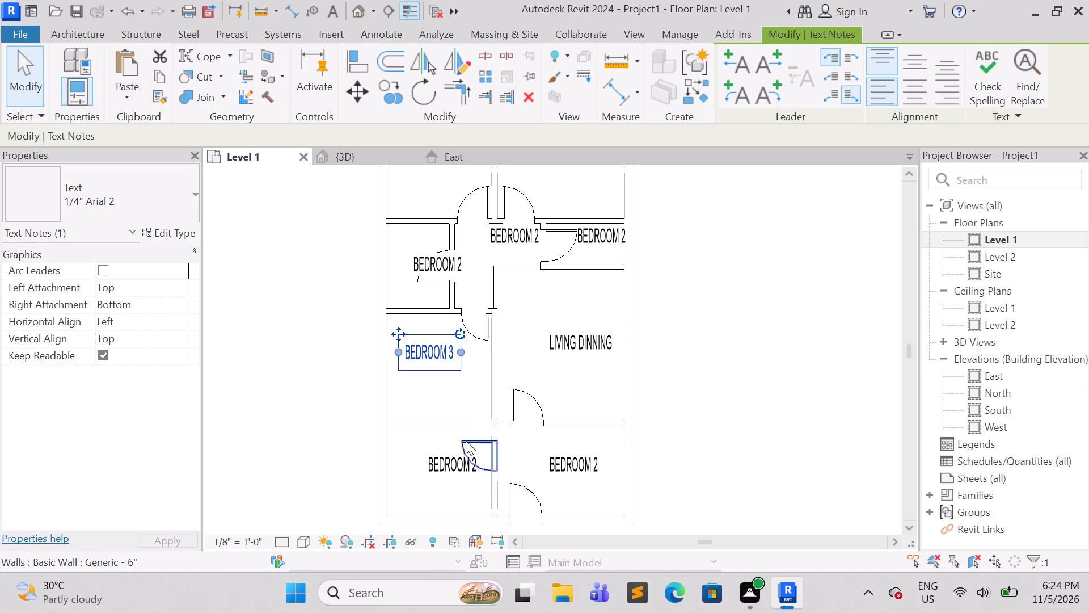
Move the BEDROOM 2 note in the bottom-left room left within its room, clear of the door swing.
{"action": "left_click", "coordinate": [439, 472]}
{"action": "left_click_drag", "start_coordinate": [425, 446], "coordinate": [425, 445]}
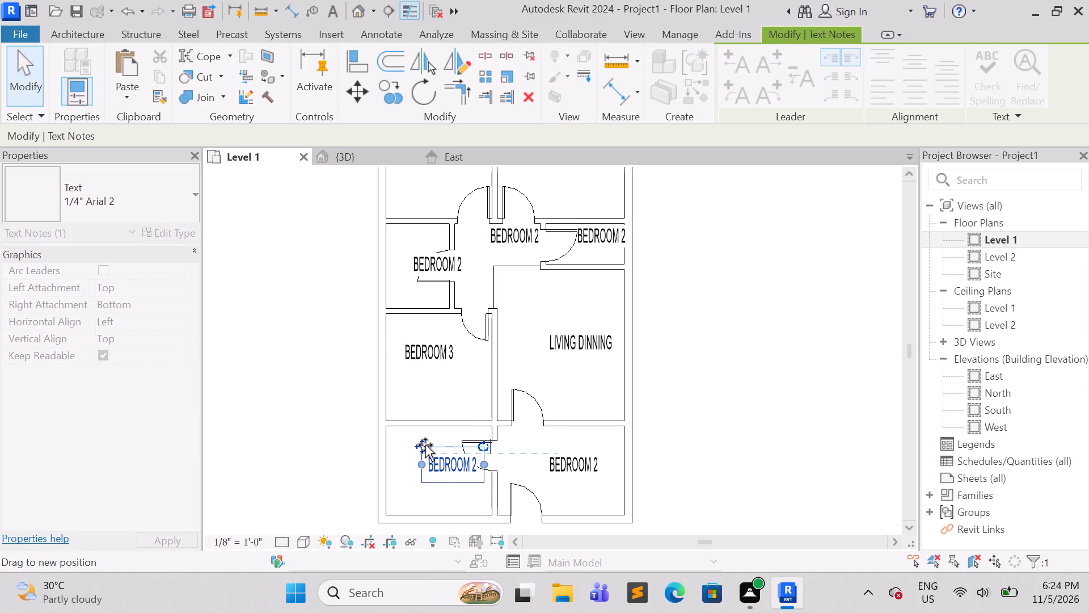
{"action": "left_click_drag", "start_coordinate": [425, 445], "coordinate": [400, 445]}
Change the bottom-left room's note text to DRAWING.
{"action": "left_click", "coordinate": [440, 465]}
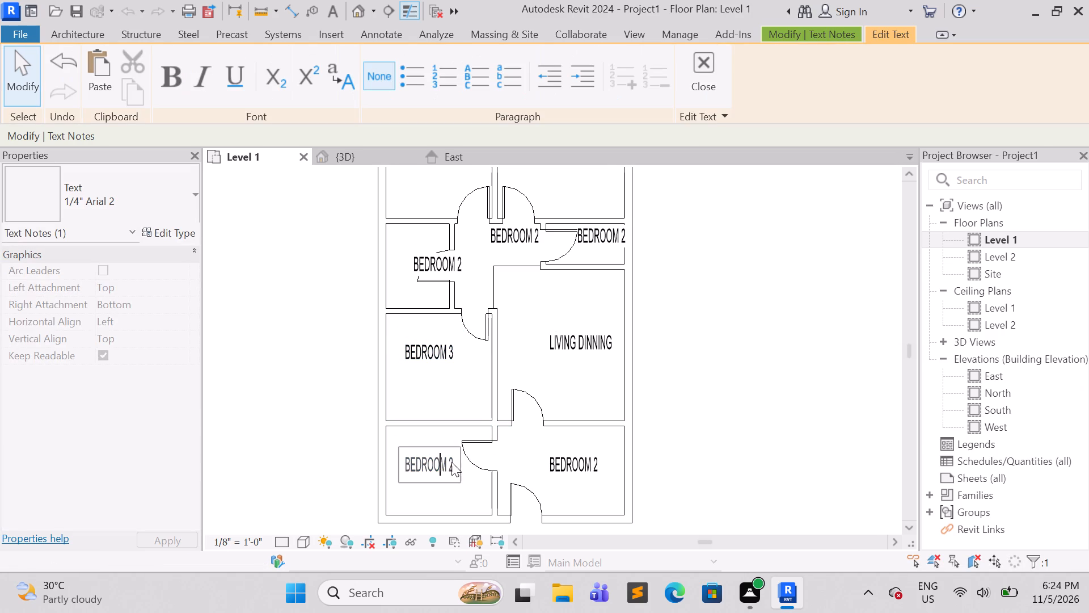
{"action": "left_click", "coordinate": [453, 461]}
{"action": "key", "text": "BackSpace"}
{"action": "key", "text": "BackSpace"}
{"action": "key", "text": "BackSpace"}
{"action": "key", "text": "BackSpace"}
{"action": "key", "text": "BackSpace"}
{"action": "key", "text": "BackSpace"}
{"action": "key", "text": "BackSpace"}
{"action": "key", "text": "BackSpace"}
{"action": "key", "text": "BackSpace"}
{"action": "type", "text": "DR"}
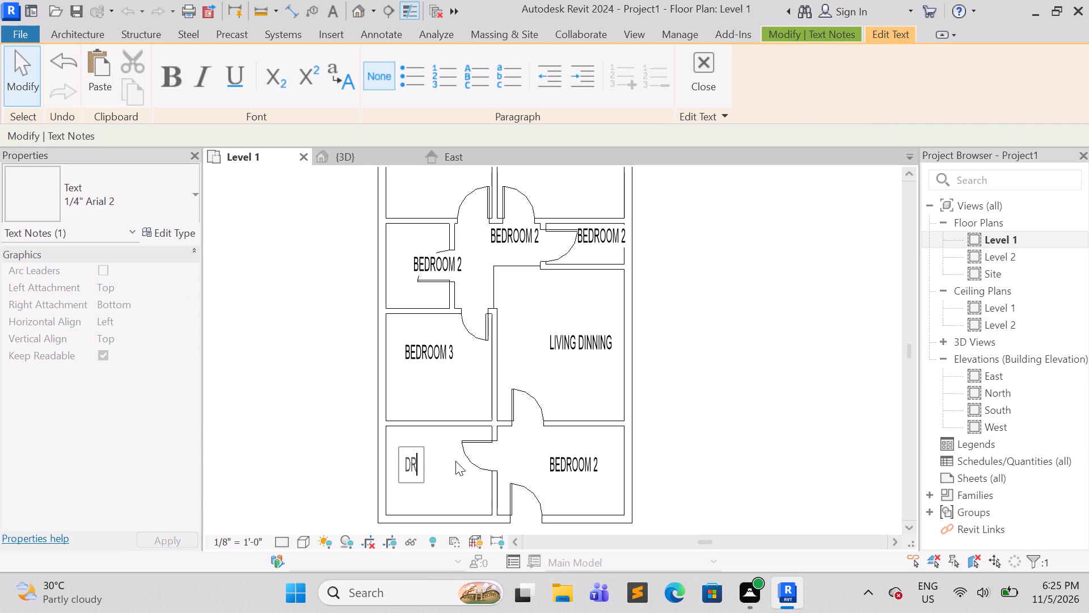
{"action": "key", "text": "a"}
{"action": "key", "text": "w"}
{"action": "type", "text": "ING"}
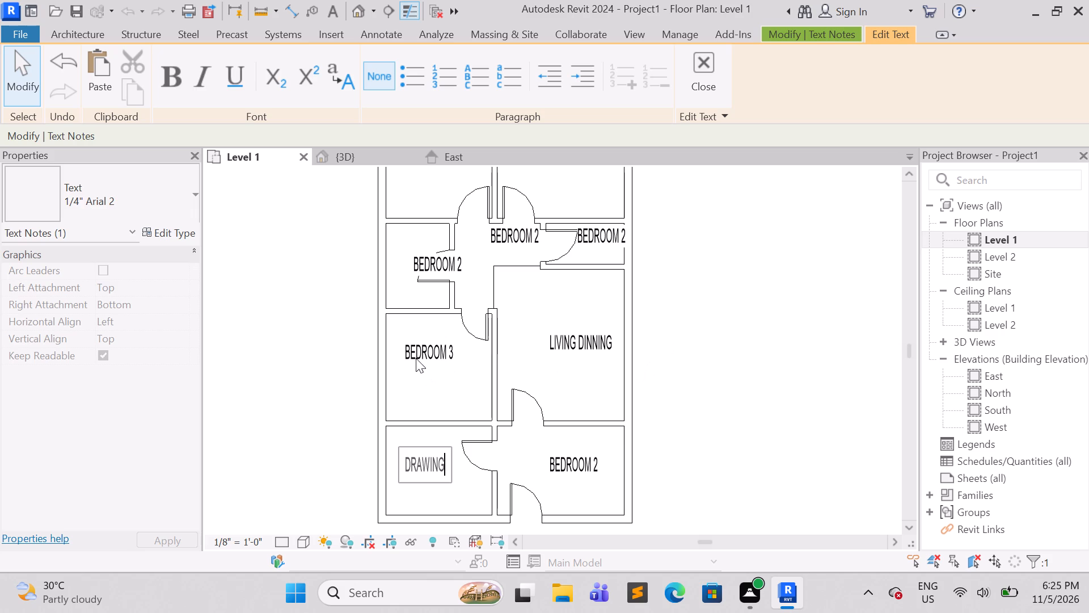
{"action": "left_click", "coordinate": [454, 265]}
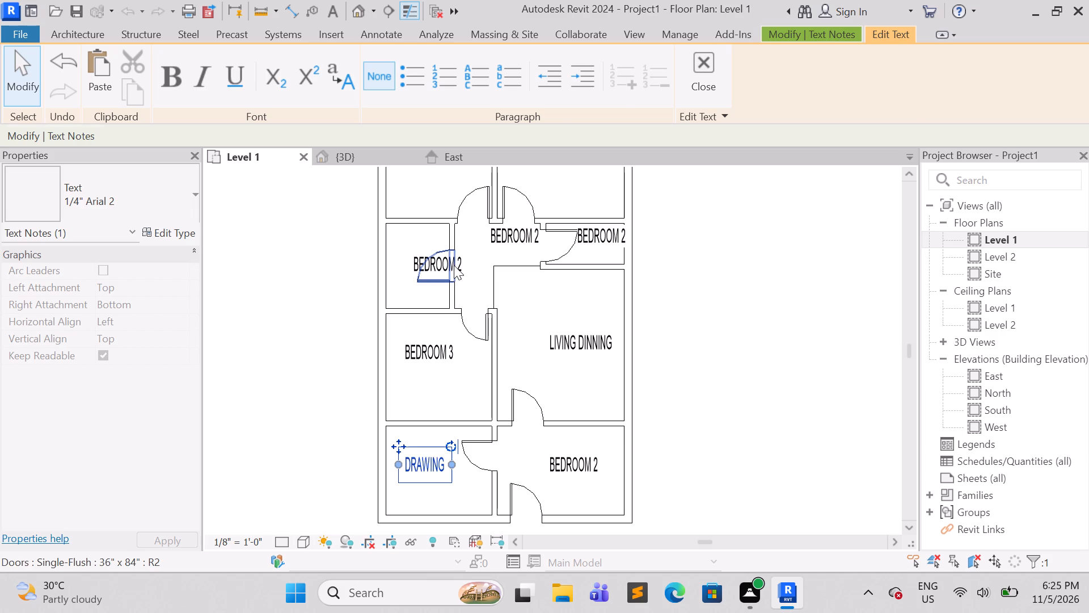
{"action": "left_click", "coordinate": [760, 319]}
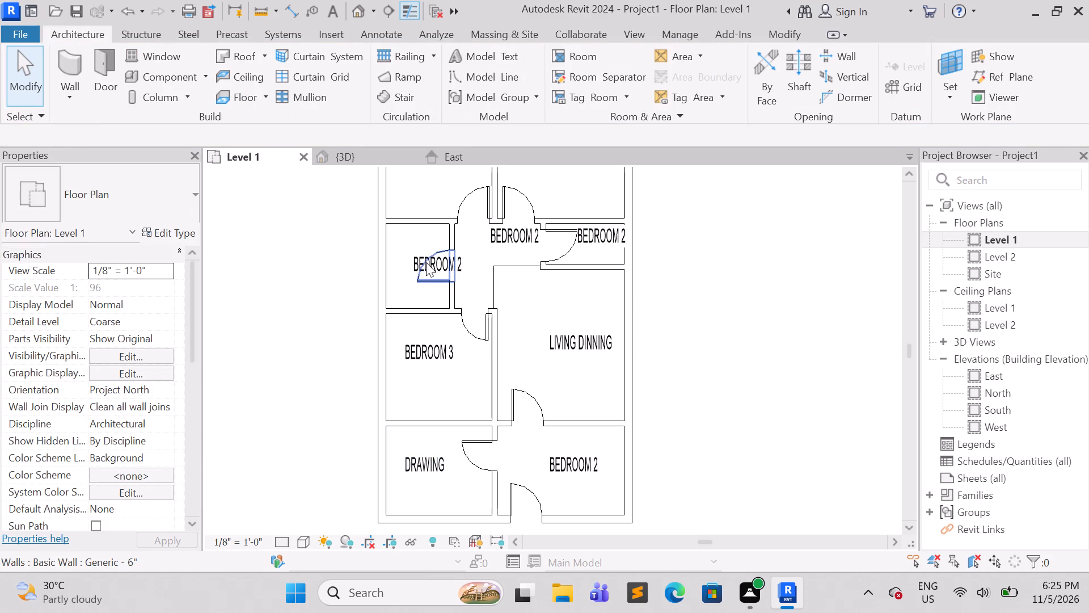
Move the BEDROOM 2 note in the small room above BEDROOM 3 left and up, inside its walls.
{"action": "scroll", "coordinate": [416, 258], "scroll_direction": "up", "scroll_amount": 9}
{"action": "left_click", "coordinate": [420, 256]}
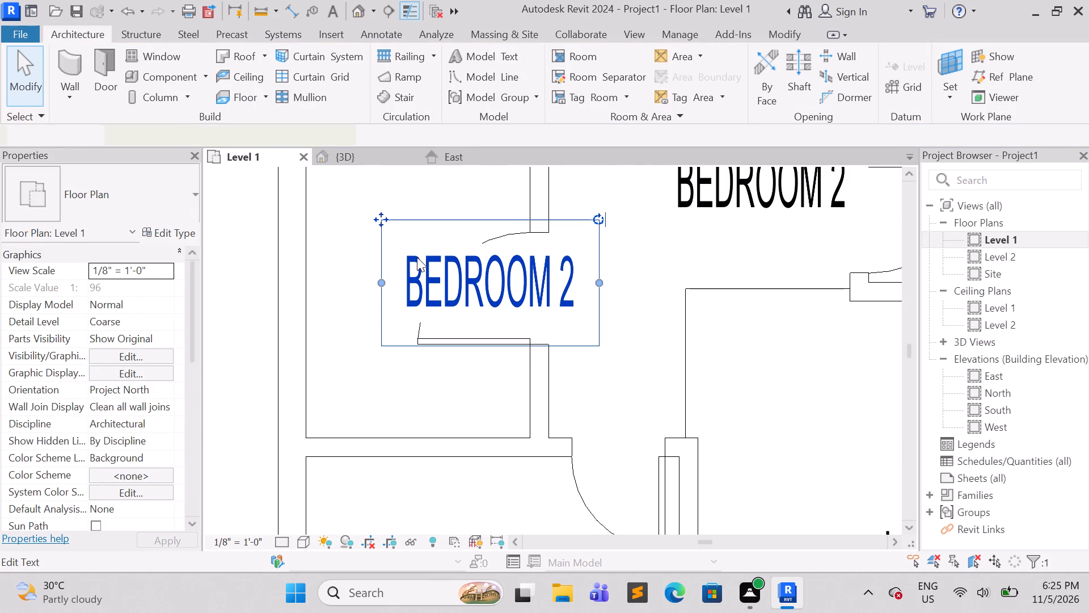
{"action": "left_click_drag", "start_coordinate": [382, 220], "coordinate": [325, 213]}
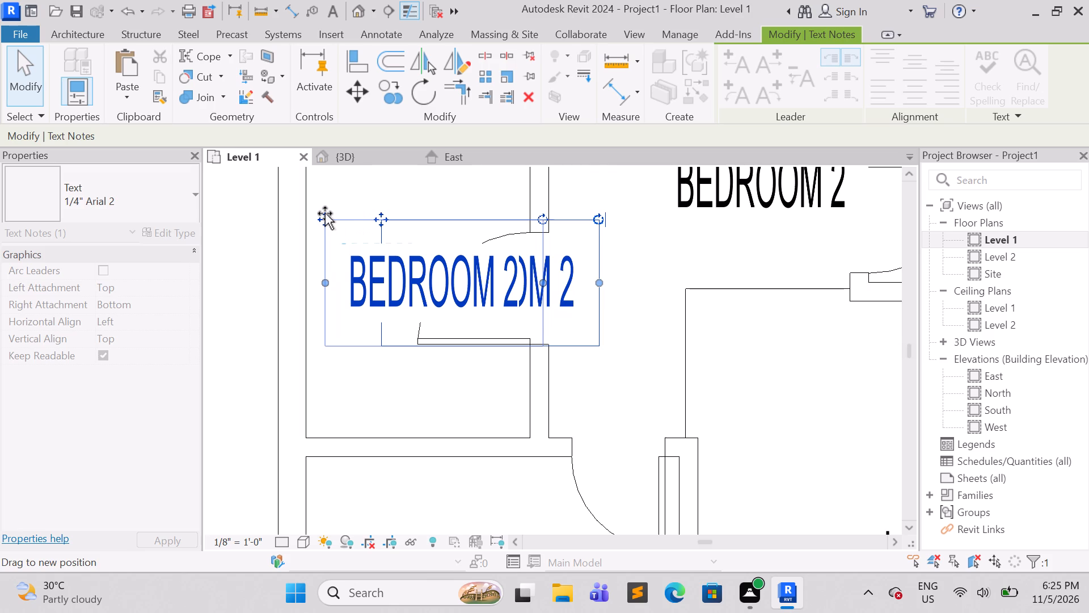
{"action": "left_click_drag", "start_coordinate": [325, 213], "coordinate": [324, 213]}
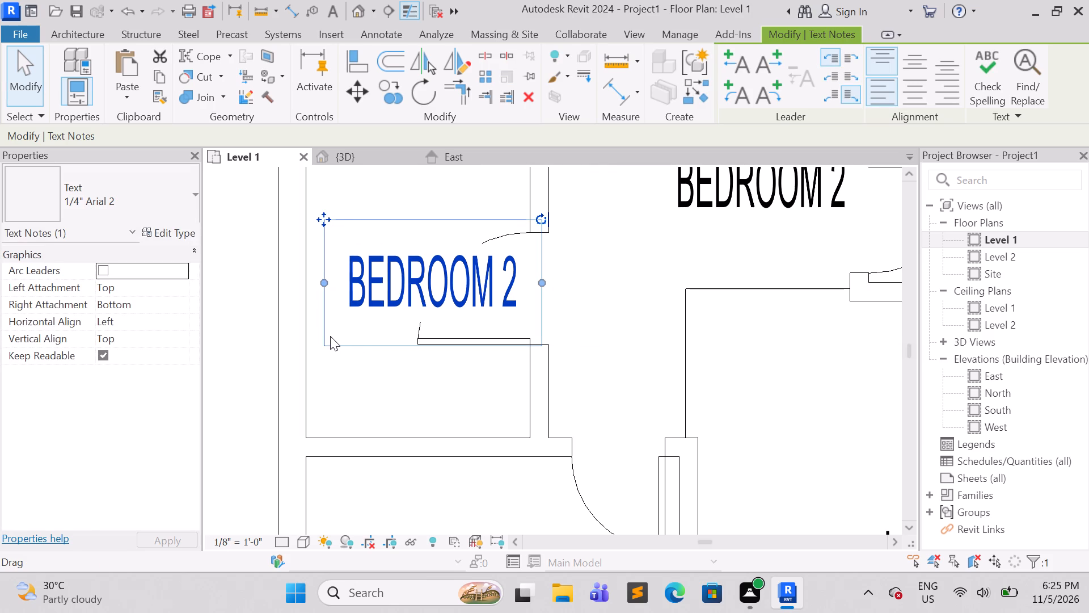
{"action": "left_click_drag", "start_coordinate": [330, 336], "coordinate": [328, 241]}
{"action": "left_click", "coordinate": [323, 219]}
{"action": "left_click", "coordinate": [618, 284]}
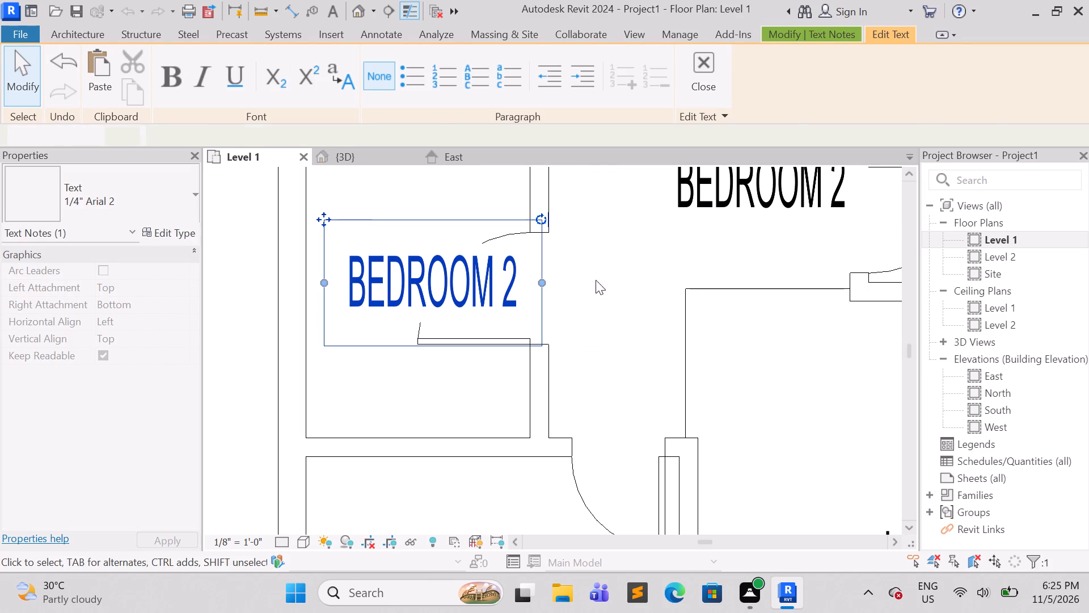
{"action": "left_click_drag", "start_coordinate": [326, 222], "coordinate": [318, 177]}
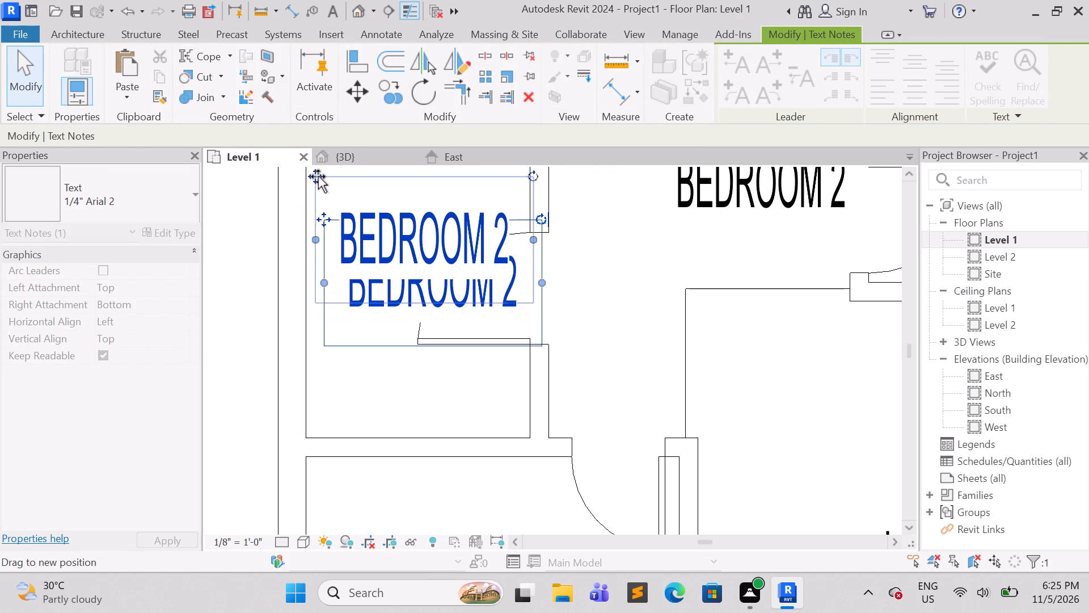
{"action": "left_click_drag", "start_coordinate": [318, 177], "coordinate": [320, 167]}
Narrow that note's text box slightly from its left side so it sits farther from the outer wall.
{"action": "scroll", "coordinate": [598, 350], "scroll_direction": "down", "scroll_amount": 2}
{"action": "middle_click_drag", "start_coordinate": [615, 349], "coordinate": [752, 488]}
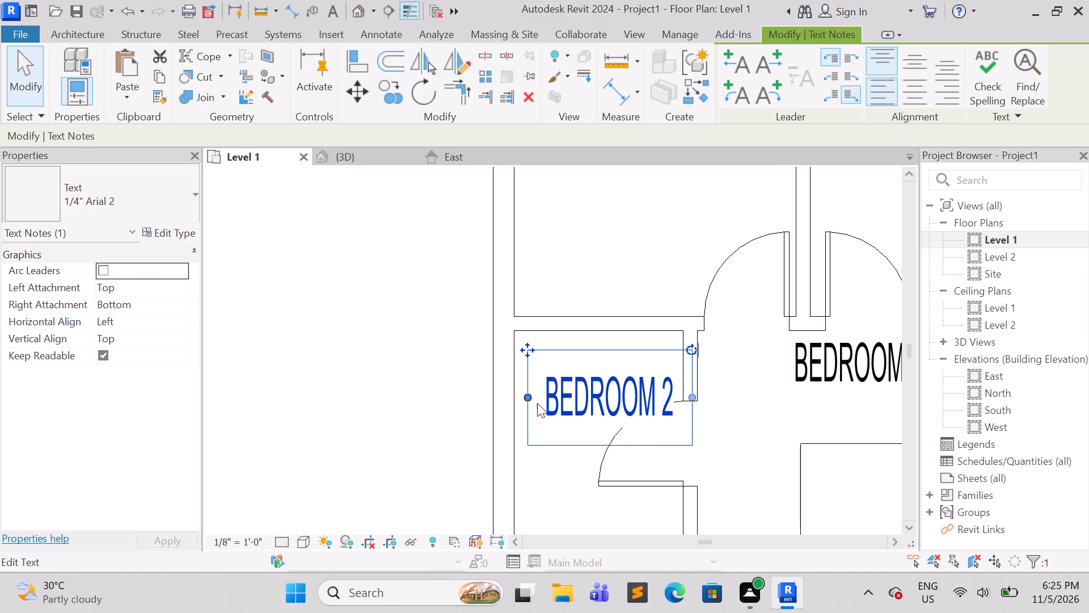
{"action": "left_click_drag", "start_coordinate": [523, 397], "coordinate": [537, 395]}
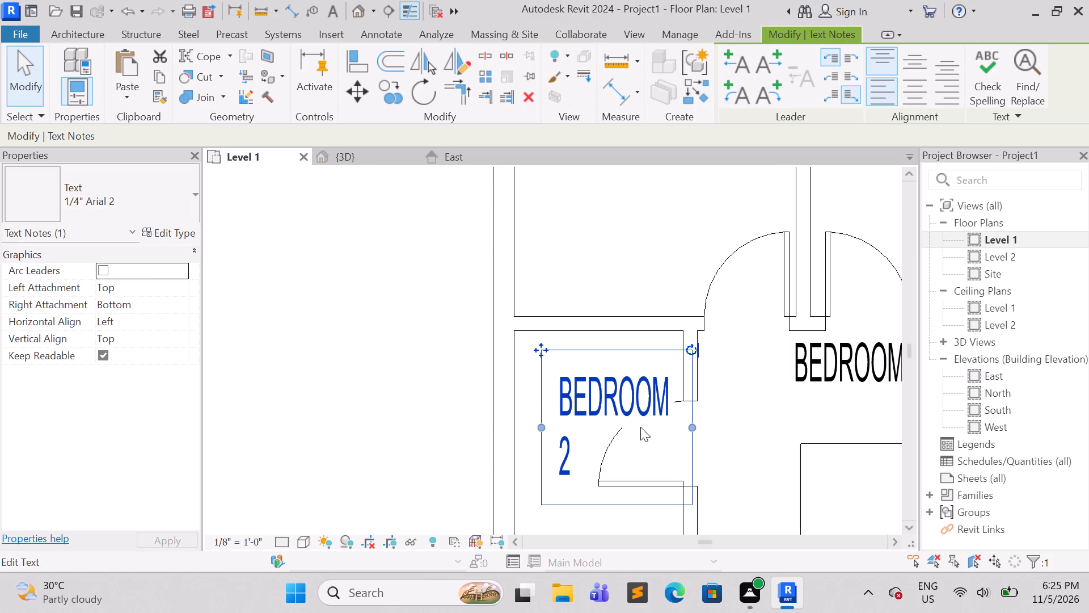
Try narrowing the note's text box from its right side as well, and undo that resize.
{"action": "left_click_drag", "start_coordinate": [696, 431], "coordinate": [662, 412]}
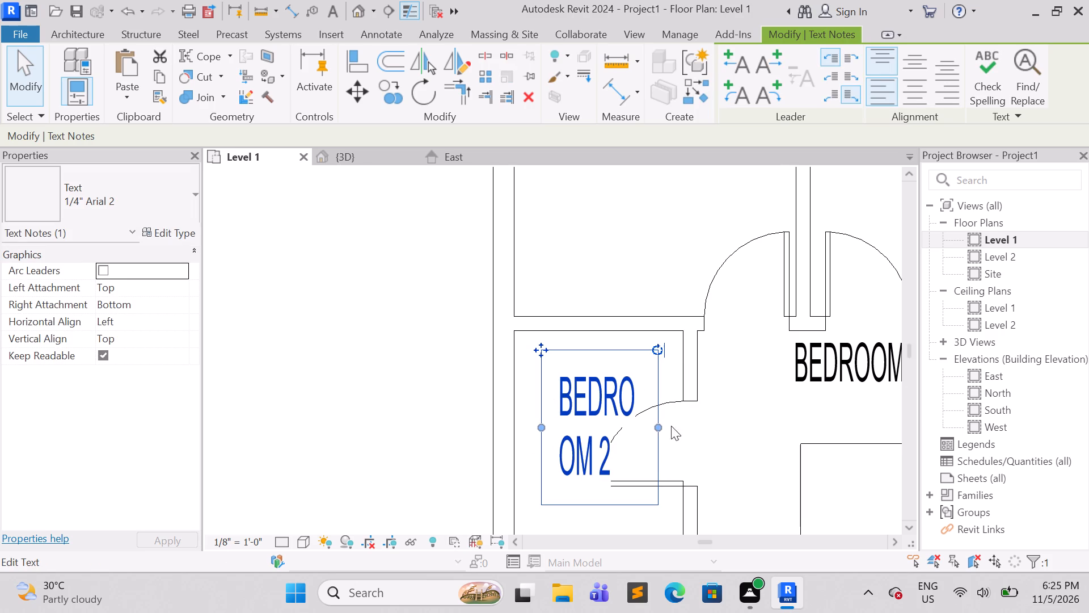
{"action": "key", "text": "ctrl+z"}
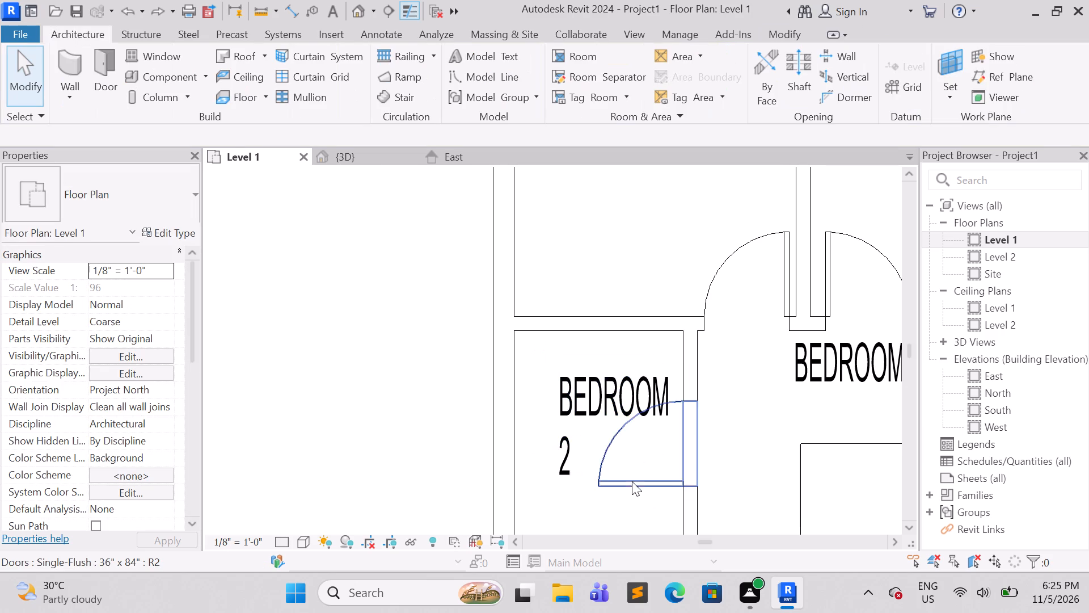
Change the note text in the small room above BEDROOM 3 to KITCHEN.
{"action": "left_click", "coordinate": [579, 409]}
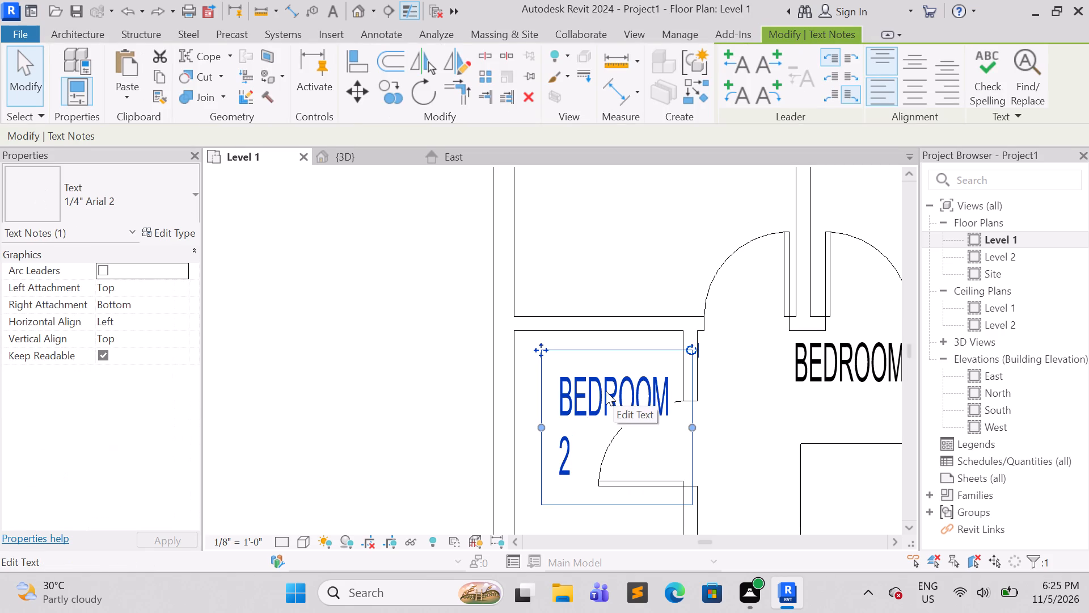
{"action": "left_click", "coordinate": [606, 390]}
{"action": "left_click", "coordinate": [675, 397]}
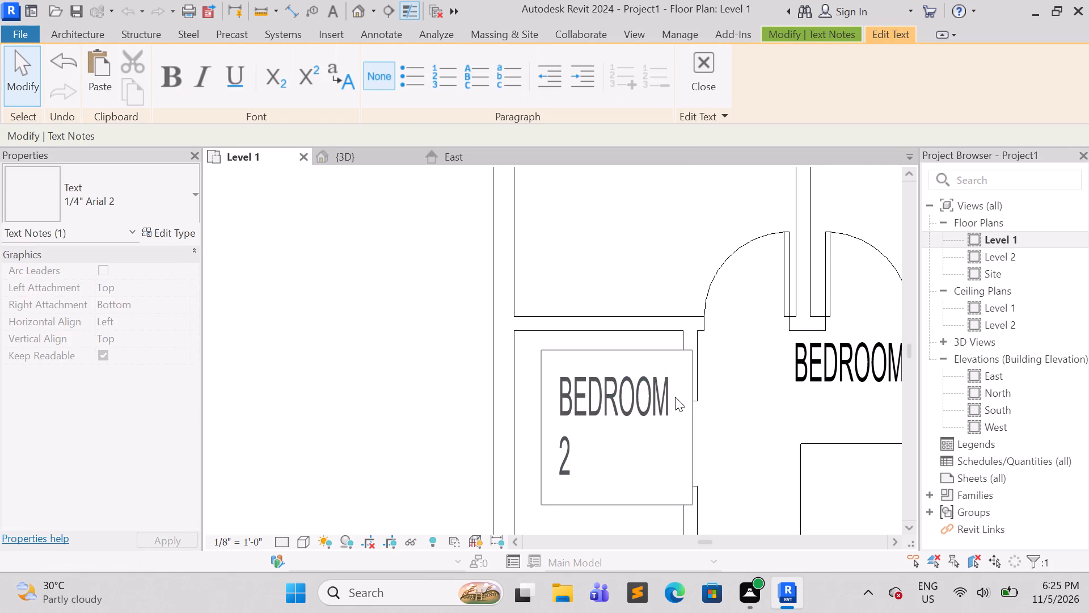
{"action": "key", "text": "BackSpace"}
{"action": "key", "text": "BackSpace"}
{"action": "key", "text": "BackSpace"}
{"action": "key", "text": "BackSpace"}
{"action": "key", "text": "BackSpace"}
{"action": "key", "text": "BackSpace"}
{"action": "key", "text": "BackSpace"}
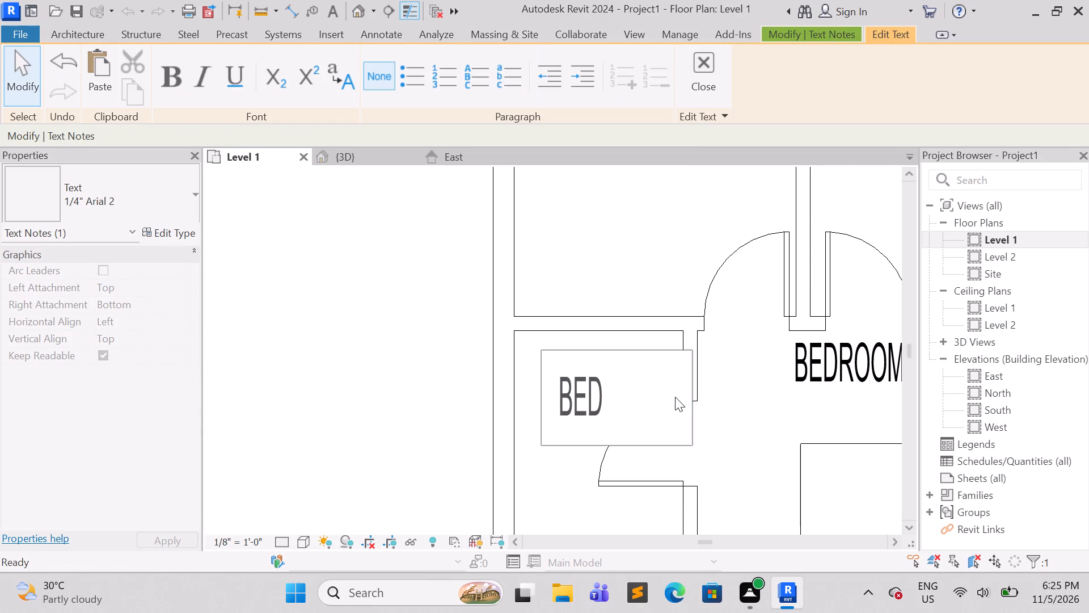
{"action": "key", "text": "BackSpace"}
{"action": "key", "text": "BackSpace"}
{"action": "type", "text": "KITCHE"}
{"action": "key", "text": "n"}
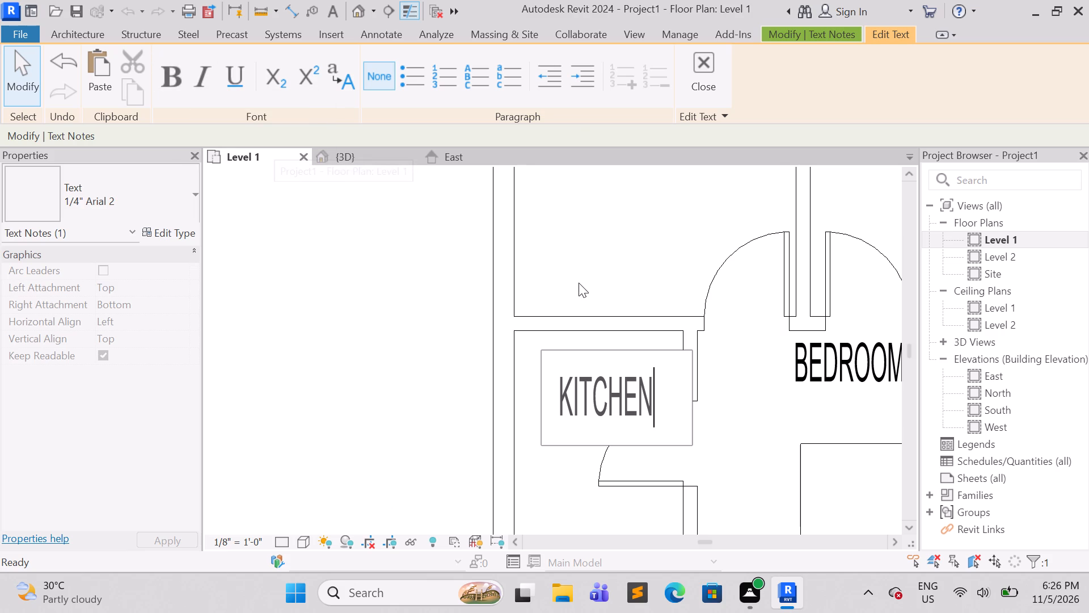
{"action": "scroll", "coordinate": [580, 280], "scroll_direction": "down", "scroll_amount": 4}
{"action": "middle_click_drag", "start_coordinate": [584, 280], "coordinate": [491, 468]}
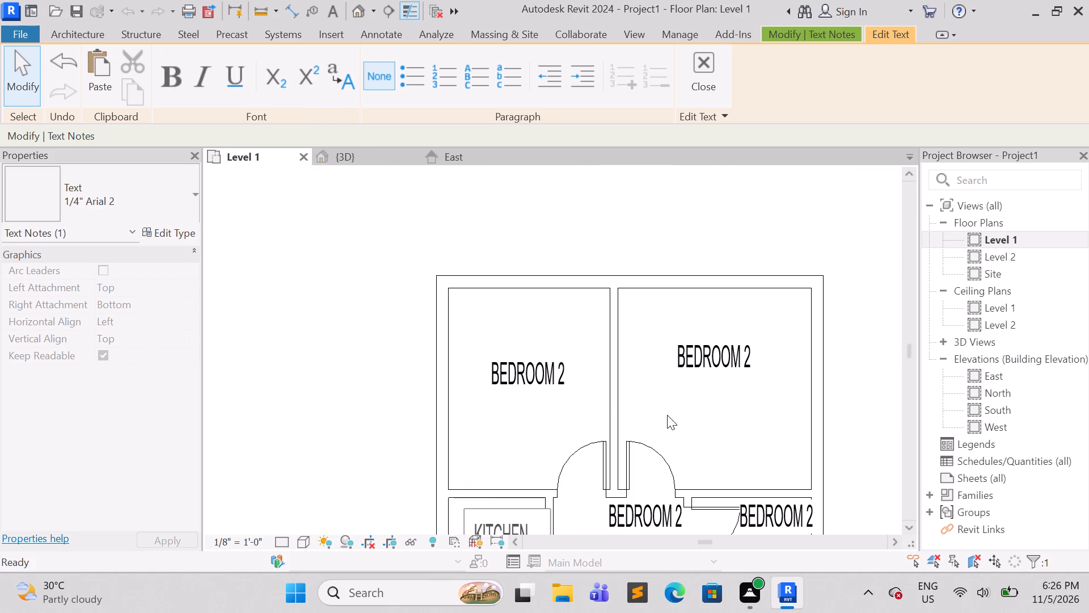
{"action": "scroll", "coordinate": [683, 474], "scroll_direction": "down", "scroll_amount": 3}
{"action": "left_click", "coordinate": [570, 401]}
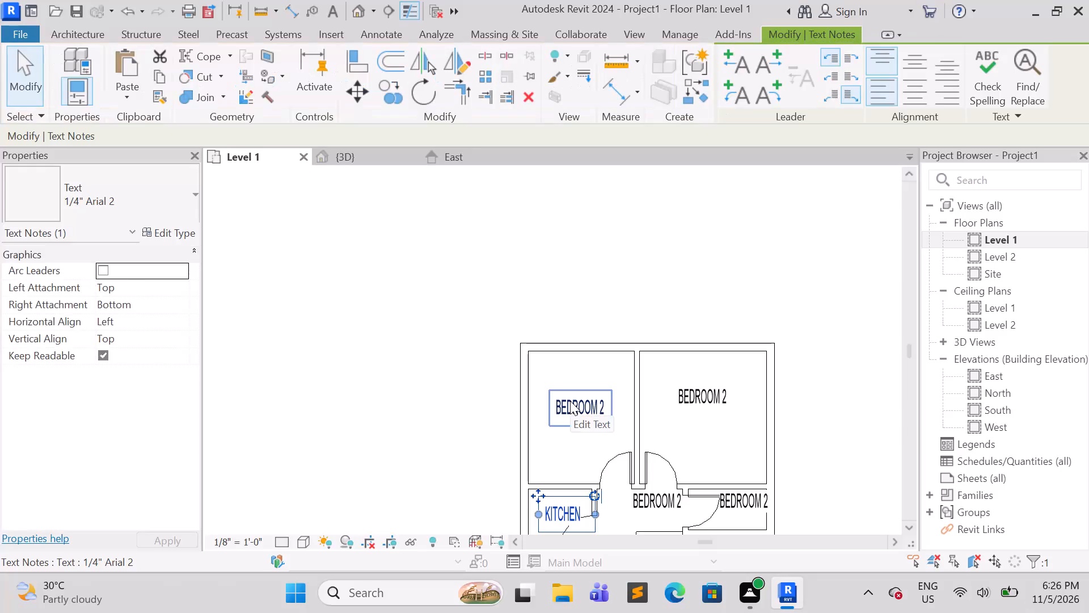
Change the top-left room's note to read BEDROOM 1.
{"action": "scroll", "coordinate": [709, 416], "scroll_direction": "down", "scroll_amount": 4}
{"action": "middle_click_drag", "start_coordinate": [705, 418], "coordinate": [505, 312]}
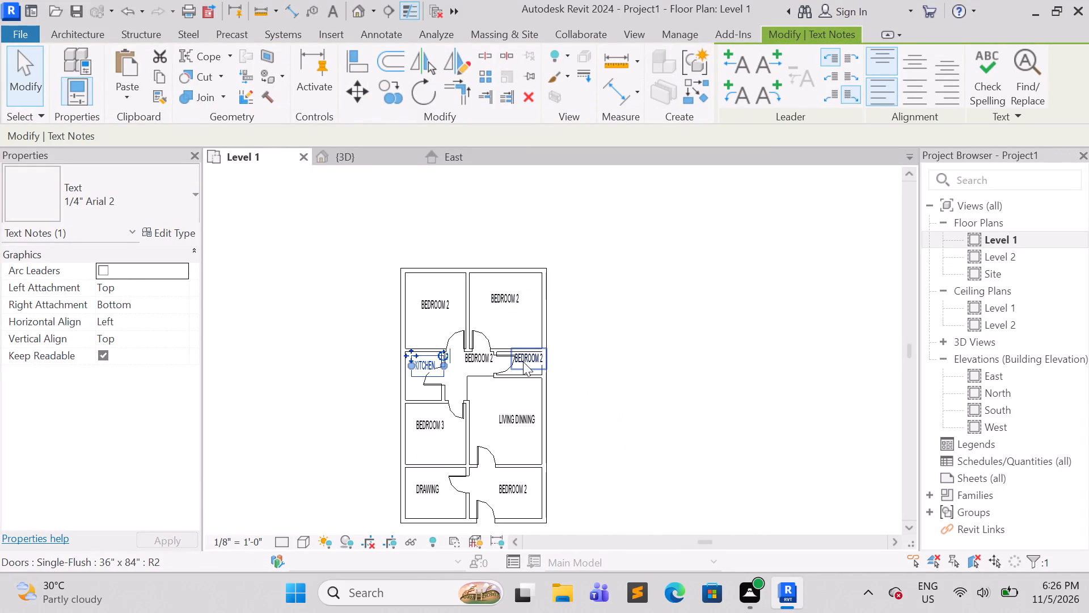
{"action": "left_click", "coordinate": [448, 303]}
{"action": "scroll", "coordinate": [449, 303], "scroll_direction": "up", "scroll_amount": 9}
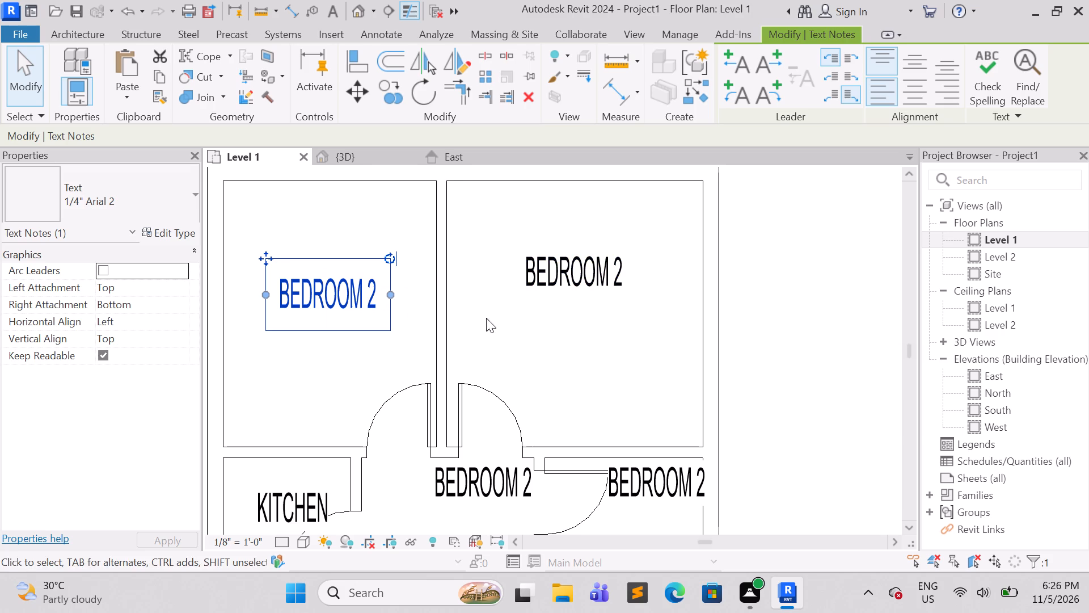
{"action": "double_click", "coordinate": [365, 301]}
{"action": "left_click", "coordinate": [373, 296]}
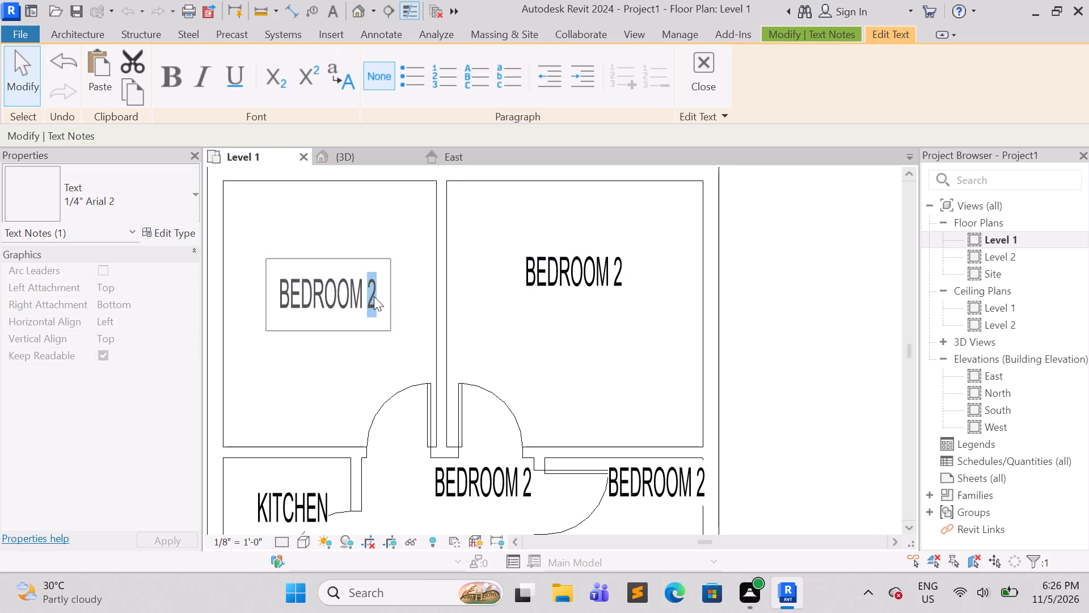
{"action": "key", "text": "BackSpace"}
{"action": "key", "text": "1"}
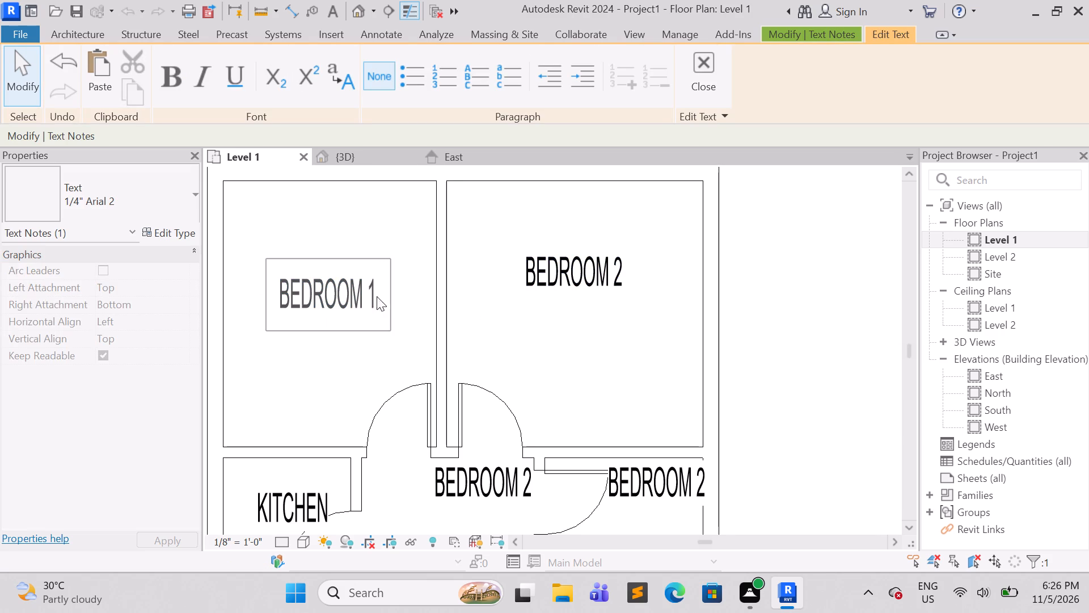
{"action": "left_click", "coordinate": [558, 277]}
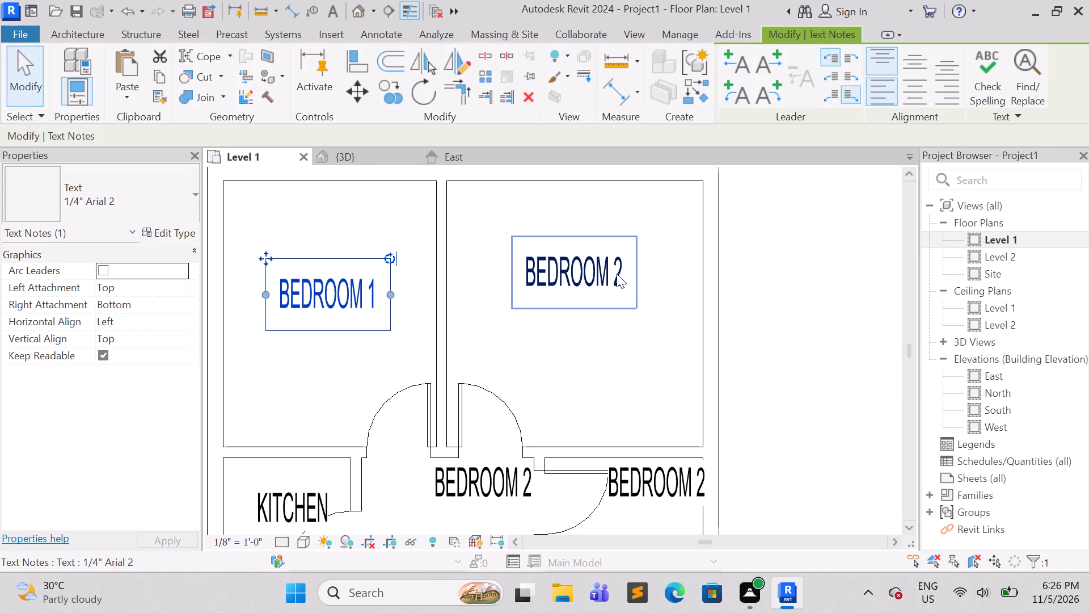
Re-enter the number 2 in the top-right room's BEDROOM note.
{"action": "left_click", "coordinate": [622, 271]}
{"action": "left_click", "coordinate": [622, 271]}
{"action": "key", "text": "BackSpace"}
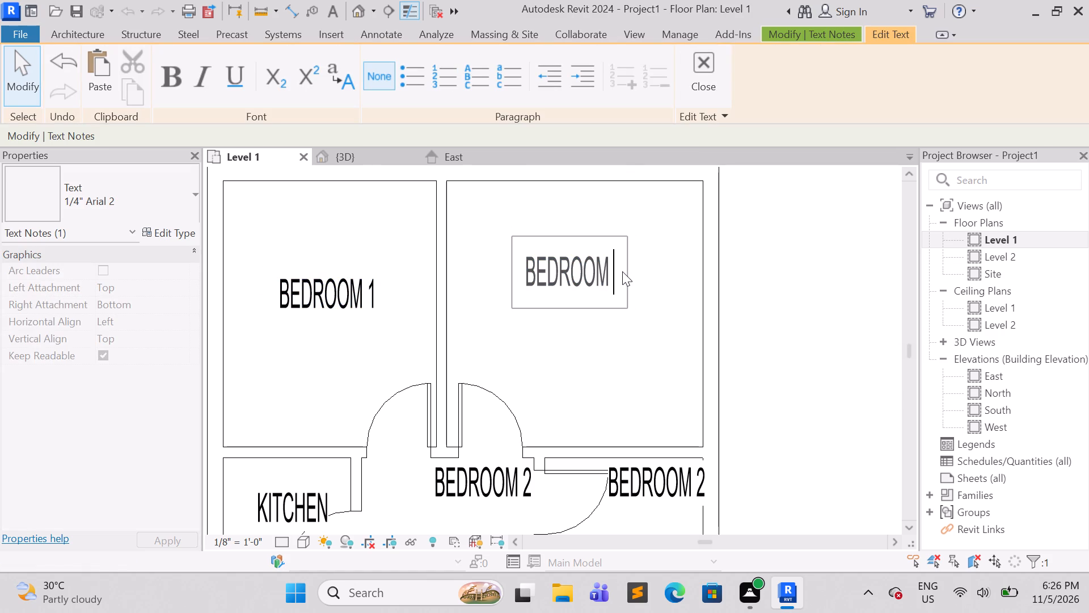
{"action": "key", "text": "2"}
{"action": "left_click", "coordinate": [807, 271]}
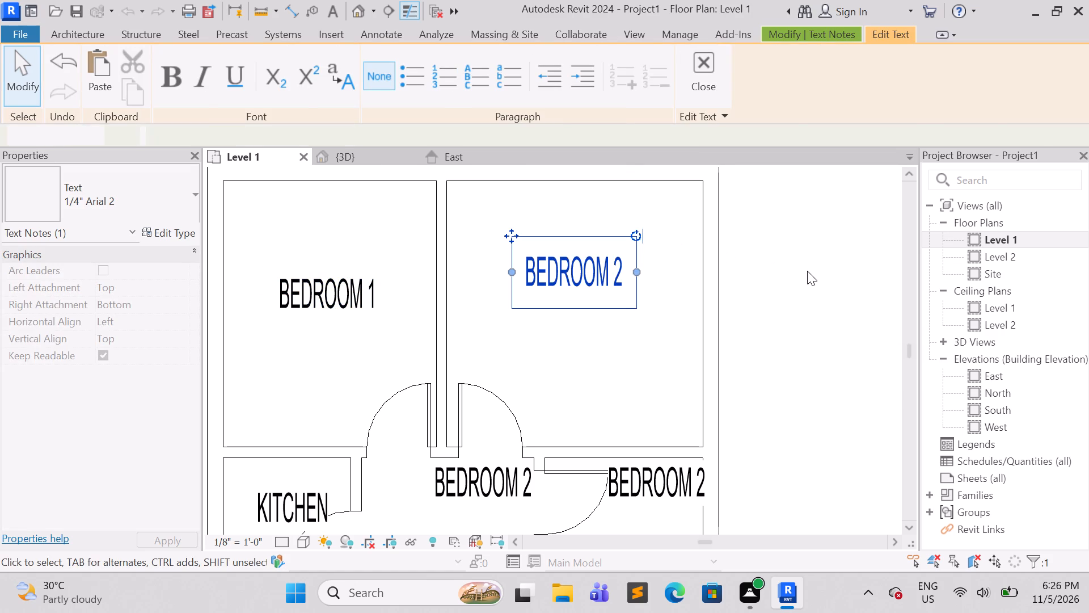
Change the note text in the small room below the top-right bedroom to TOILET.
{"action": "scroll", "coordinate": [808, 277], "scroll_direction": "down", "scroll_amount": 1}
{"action": "left_click", "coordinate": [685, 468]}
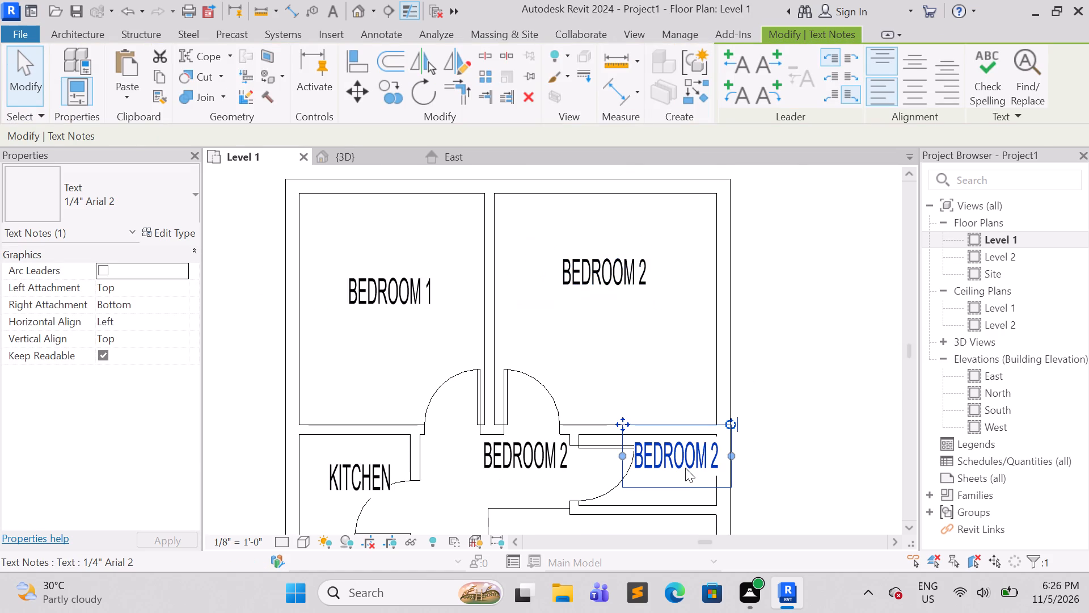
{"action": "left_click", "coordinate": [702, 451]}
{"action": "left_click", "coordinate": [721, 451]}
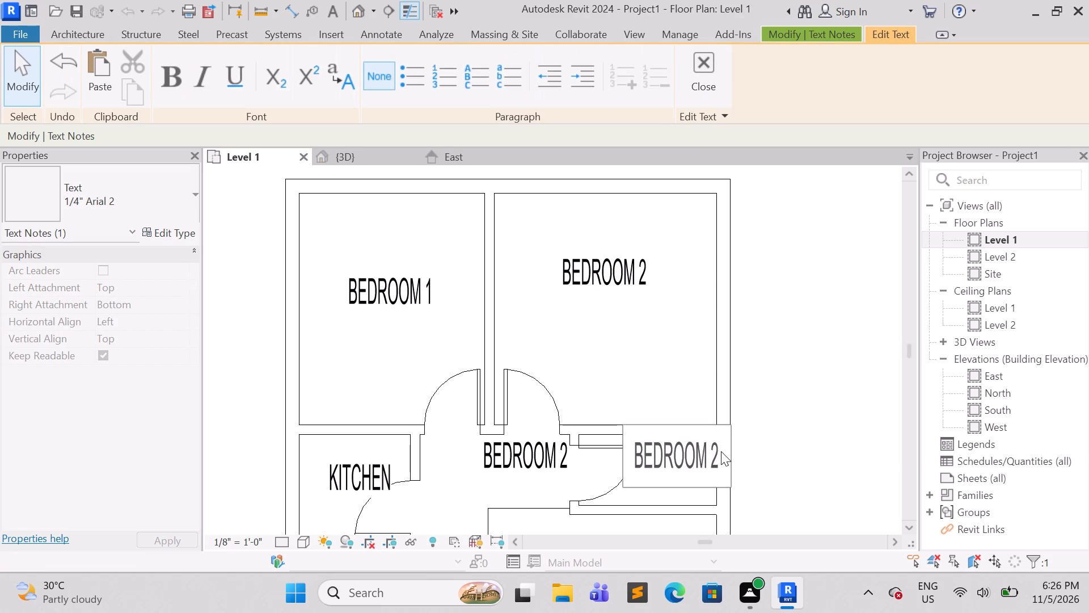
{"action": "key", "text": "BackSpace"}
{"action": "key", "text": "BackSpace"}
{"action": "key", "text": "BackSpace"}
{"action": "key", "text": "BackSpace"}
{"action": "key", "text": "BackSpace"}
{"action": "key", "text": "BackSpace"}
{"action": "key", "text": "BackSpace"}
{"action": "key", "text": "BackSpace"}
{"action": "key", "text": "BackSpace"}
{"action": "key", "text": "BackSpace"}
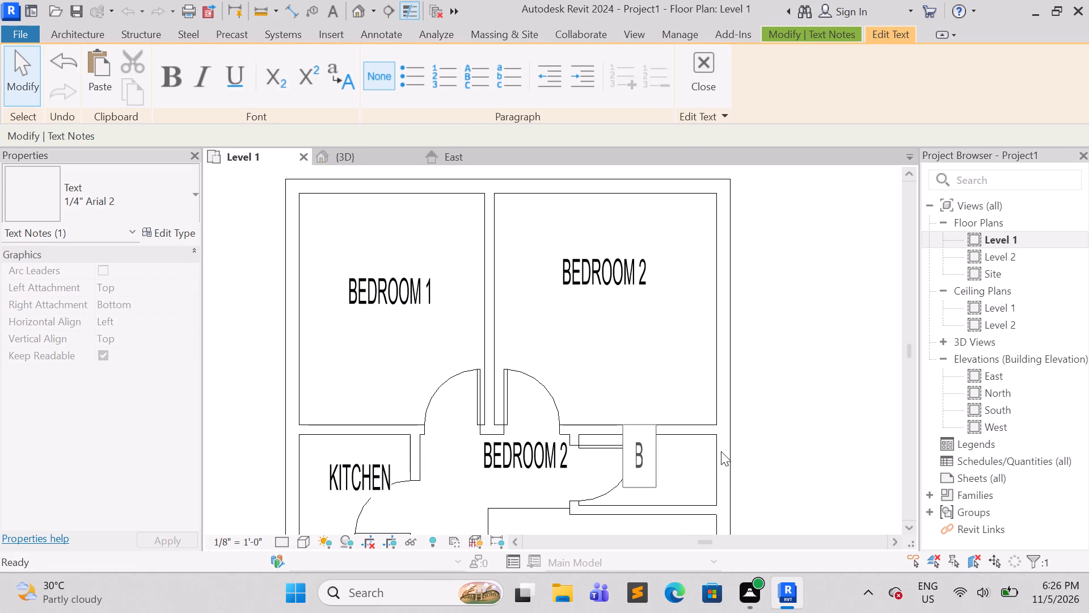
{"action": "type", "text": "TOI"}
{"action": "type", "text": "LET"}
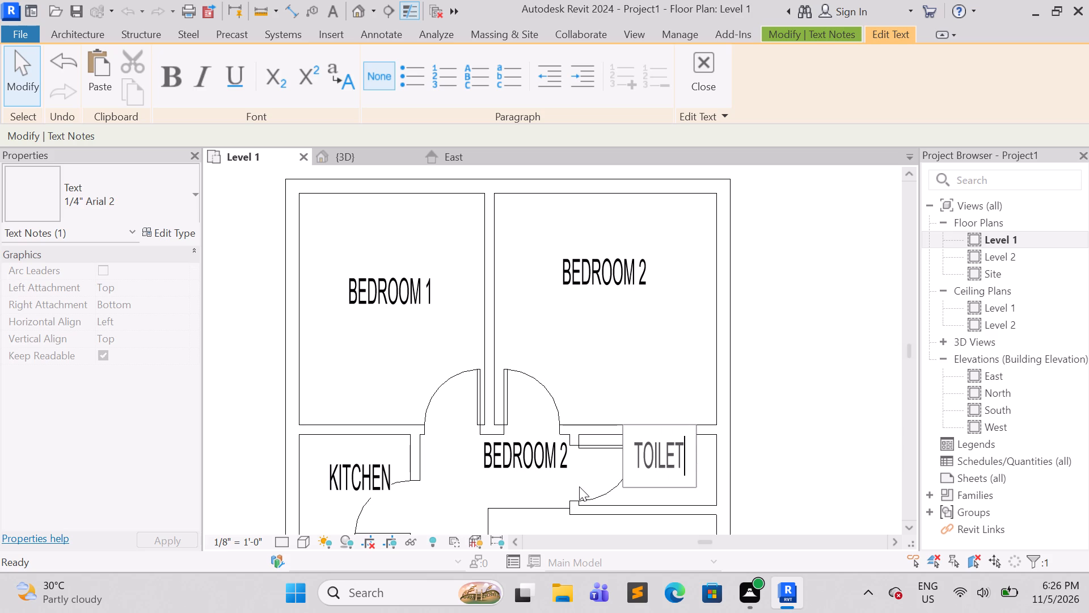
{"action": "left_click", "coordinate": [578, 480]}
Change the BEDROOM 2 note in the hallway between KITCHEN and TOILET to read DINNING.
{"action": "left_click", "coordinate": [555, 463]}
{"action": "left_click_drag", "start_coordinate": [559, 463], "coordinate": [567, 464]}
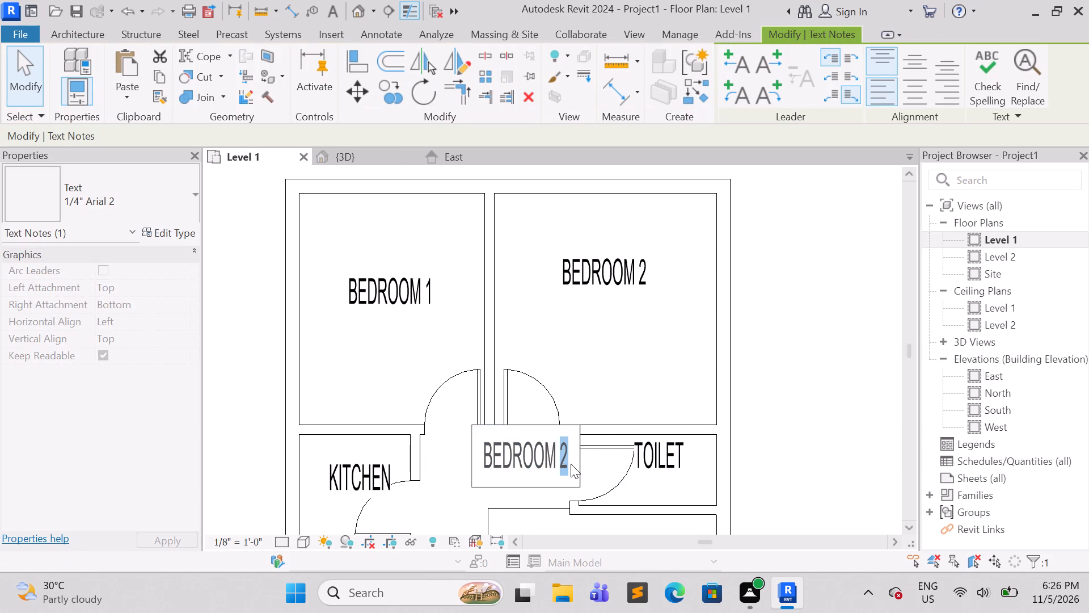
{"action": "key", "text": "BackSpace"}
{"action": "key", "text": "BackSpace"}
{"action": "key", "text": "BackSpace"}
{"action": "key", "text": "BackSpace"}
{"action": "key", "text": "BackSpace"}
{"action": "key", "text": "BackSpace"}
{"action": "key", "text": "BackSpace"}
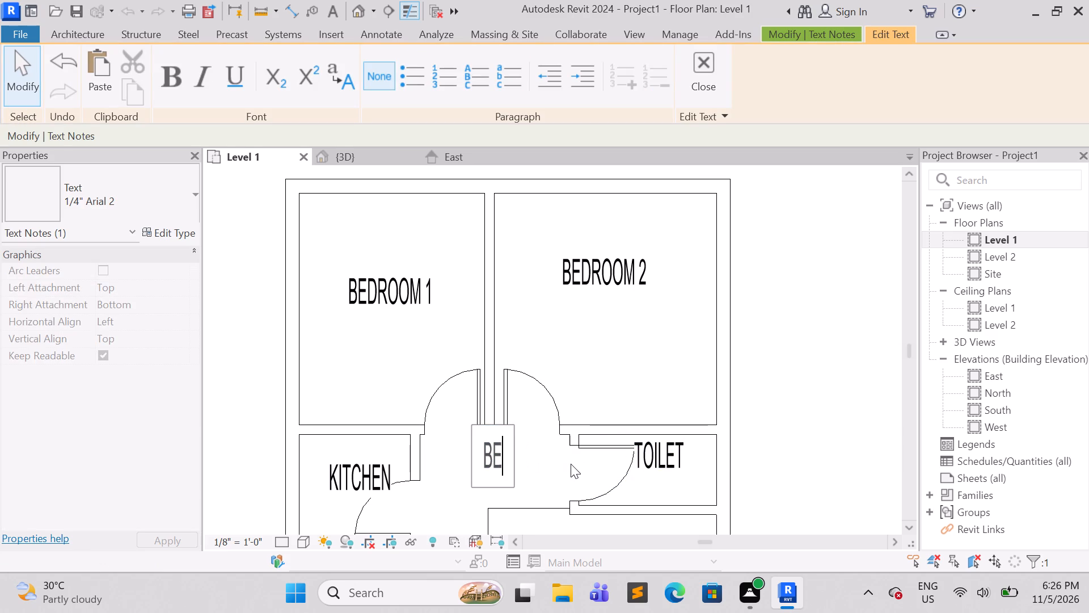
{"action": "key", "text": "BackSpace"}
{"action": "key", "text": "BackSpace"}
{"action": "type", "text": "DINNIN"}
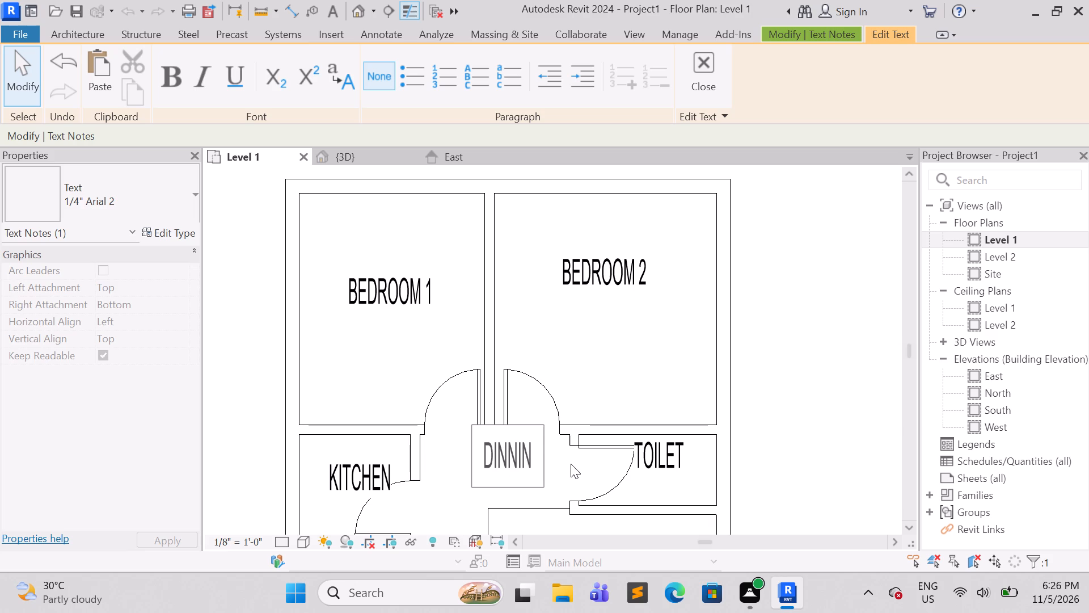
{"action": "key", "text": "g"}
{"action": "scroll", "coordinate": [558, 482], "scroll_direction": "down", "scroll_amount": 5}
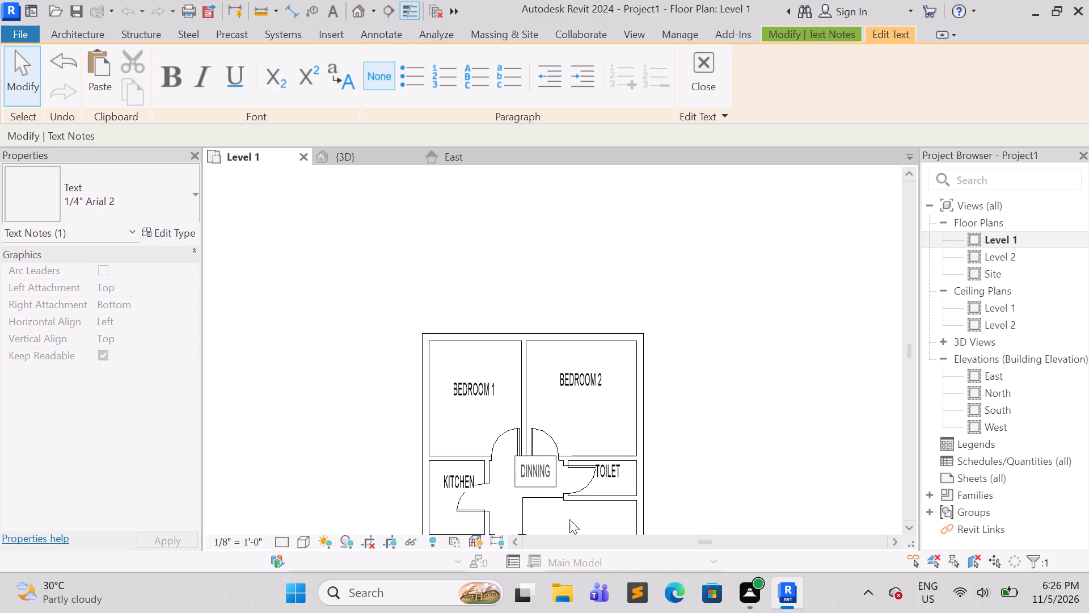
{"action": "middle_click_drag", "start_coordinate": [569, 519], "coordinate": [639, 309]}
{"action": "scroll", "coordinate": [694, 345], "scroll_direction": "up", "scroll_amount": 2}
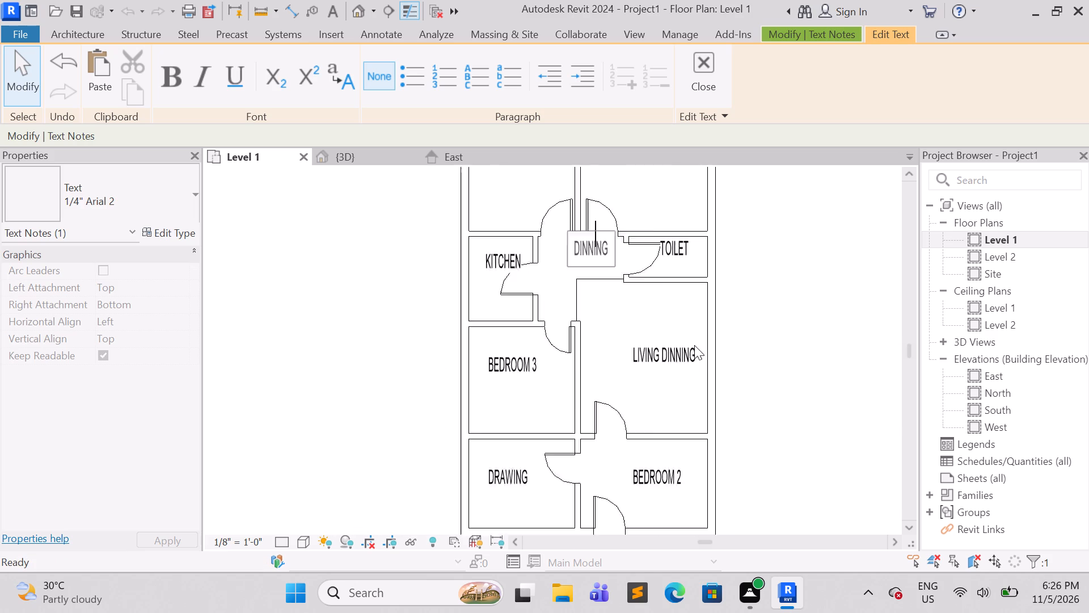
{"action": "scroll", "coordinate": [694, 345], "scroll_direction": "up", "scroll_amount": 2}
{"action": "scroll", "coordinate": [662, 408], "scroll_direction": "down", "scroll_amount": 4}
{"action": "scroll", "coordinate": [665, 506], "scroll_direction": "up", "scroll_amount": 5}
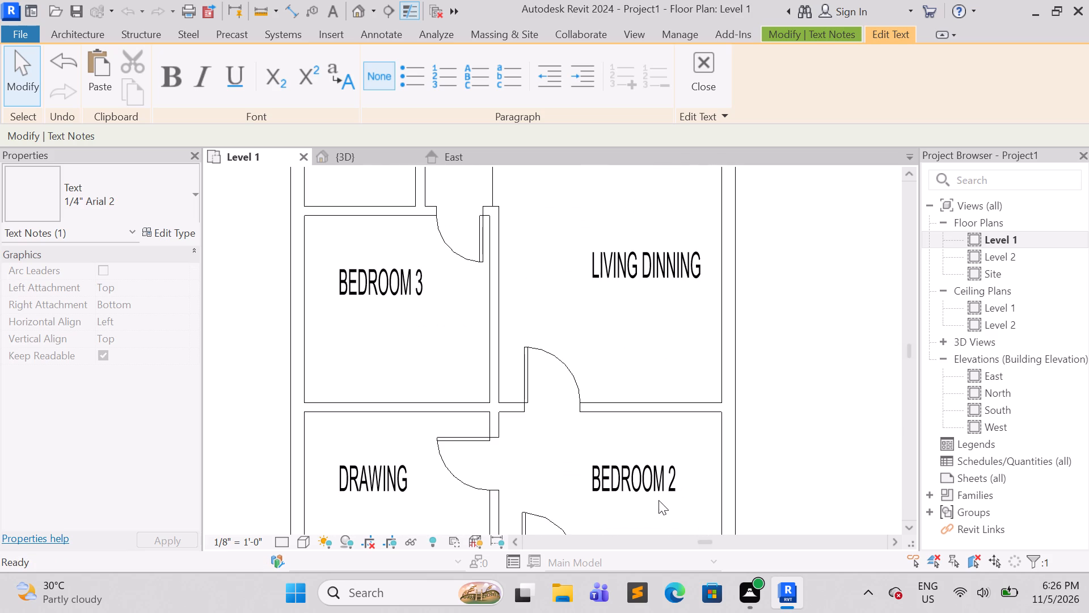
{"action": "double_click", "coordinate": [648, 486]}
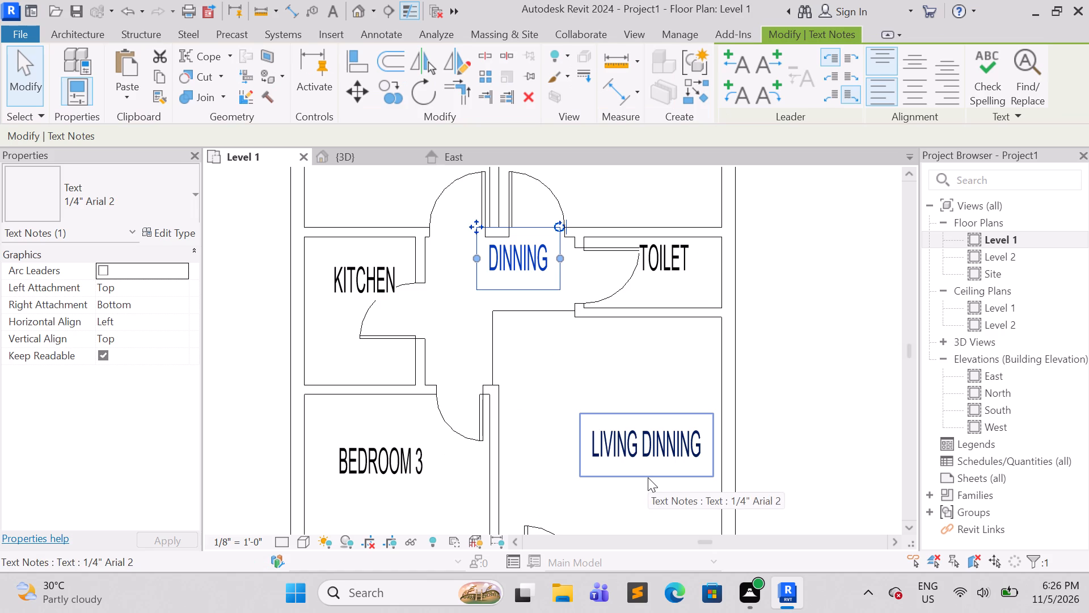
{"action": "scroll", "coordinate": [648, 477], "scroll_direction": "down", "scroll_amount": 9}
{"action": "middle_click_drag", "start_coordinate": [650, 503], "coordinate": [615, 415]}
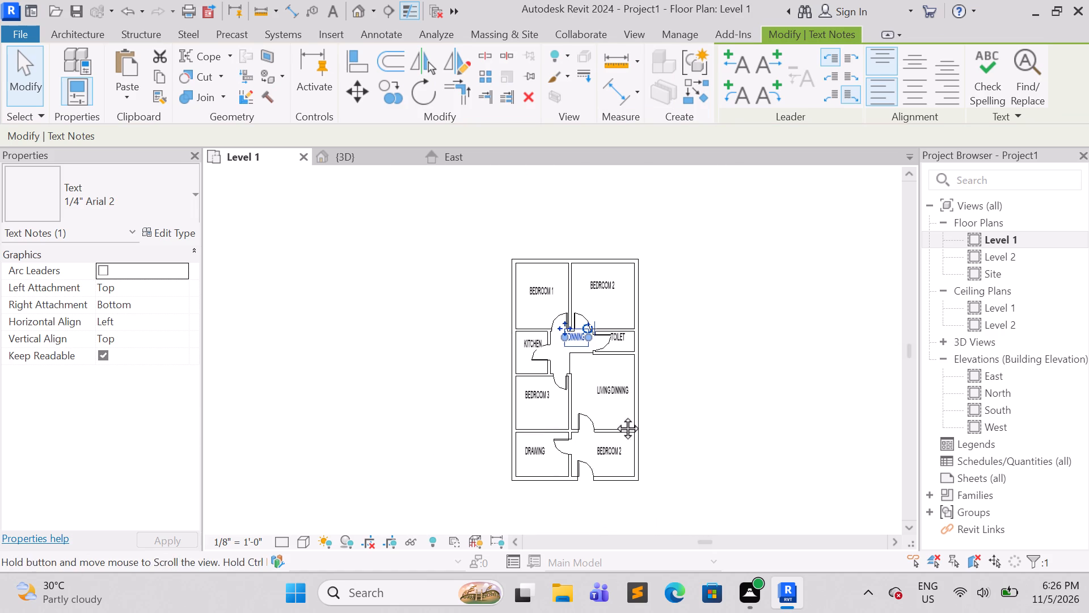
{"action": "middle_click_drag", "start_coordinate": [615, 415], "coordinate": [615, 416]}
{"action": "left_click", "coordinate": [680, 398]}
Replace the BEDROOM 2 note in the room beside DRAWING with the text STAIRCSE.
{"action": "scroll", "coordinate": [611, 468], "scroll_direction": "up", "scroll_amount": 3}
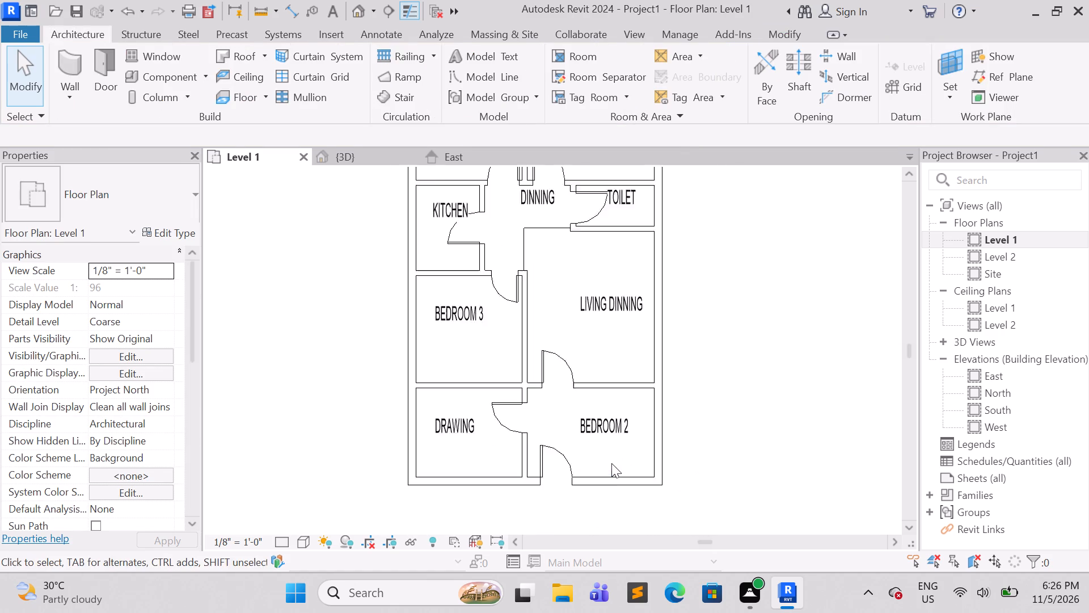
{"action": "scroll", "coordinate": [611, 463], "scroll_direction": "up", "scroll_amount": 8}
{"action": "double_click", "coordinate": [633, 410]}
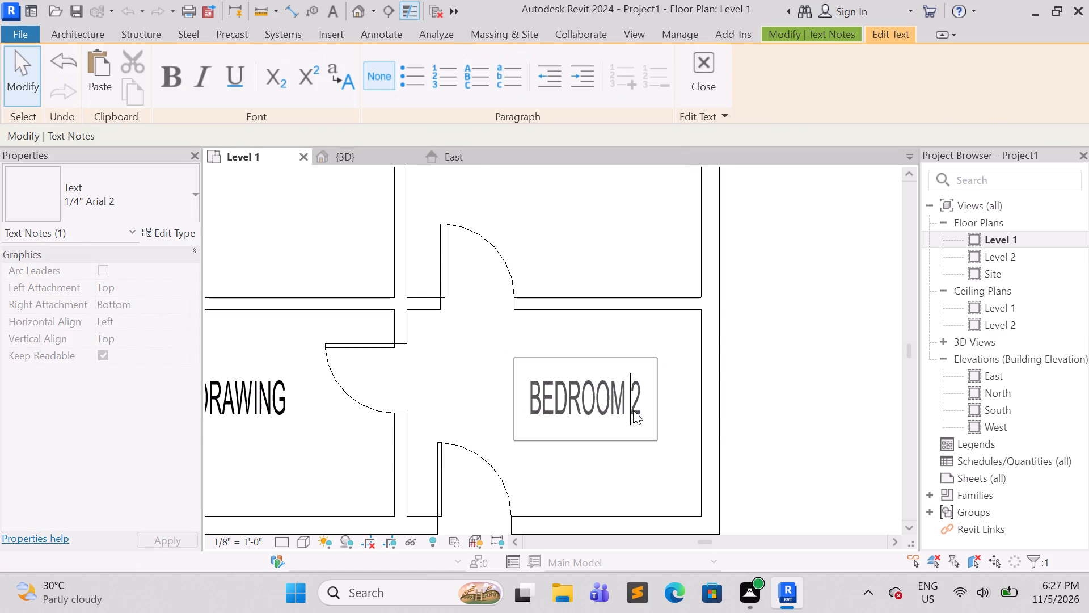
{"action": "left_click", "coordinate": [639, 403]}
{"action": "key", "text": "BackSpace"}
{"action": "key", "text": "BackSpace"}
{"action": "key", "text": "BackSpace"}
{"action": "key", "text": "BackSpace"}
{"action": "key", "text": "BackSpace"}
{"action": "key", "text": "BackSpace"}
{"action": "key", "text": "BackSpace"}
{"action": "key", "text": "BackSpace"}
{"action": "key", "text": "BackSpace"}
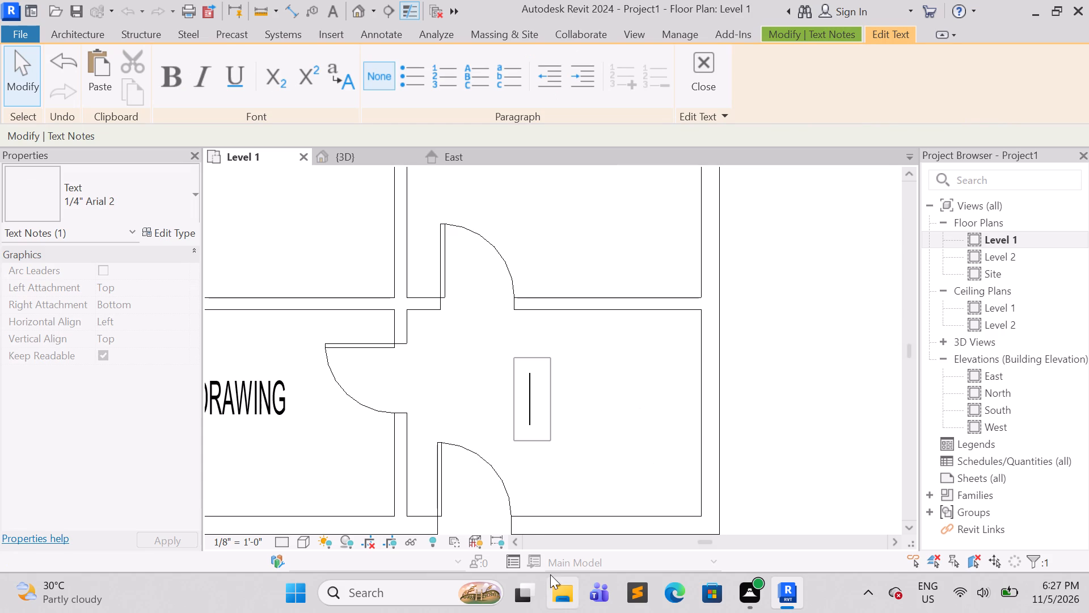
{"action": "type", "text": "STA"}
{"action": "key", "text": "i"}
{"action": "key", "text": "r"}
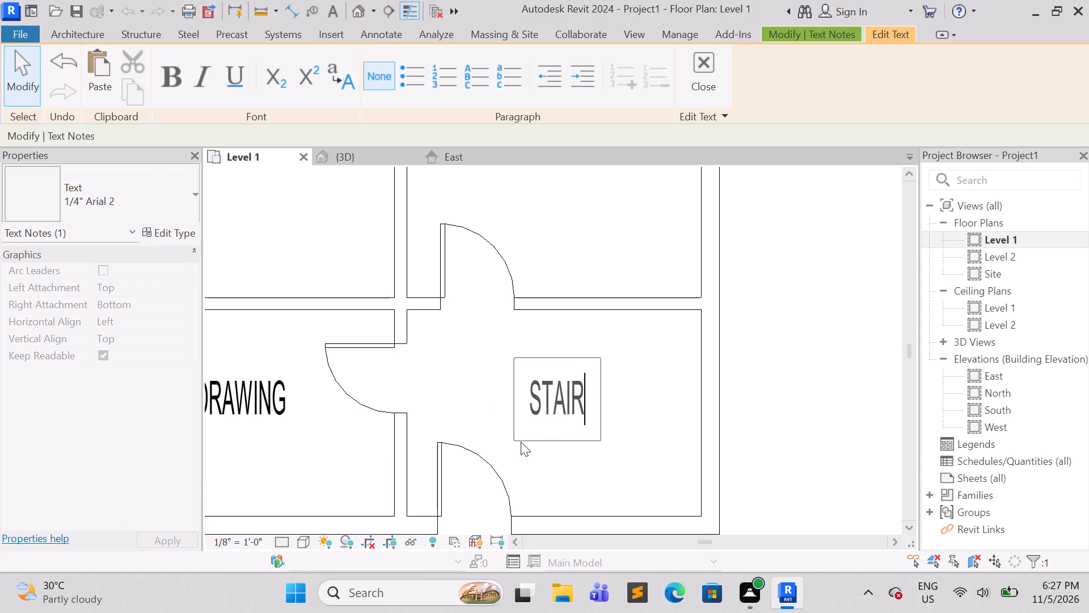
{"action": "type", "text": "CZ"}
{"action": "key", "text": "s"}
{"action": "key", "text": "w"}
{"action": "key", "text": "BackSpace"}
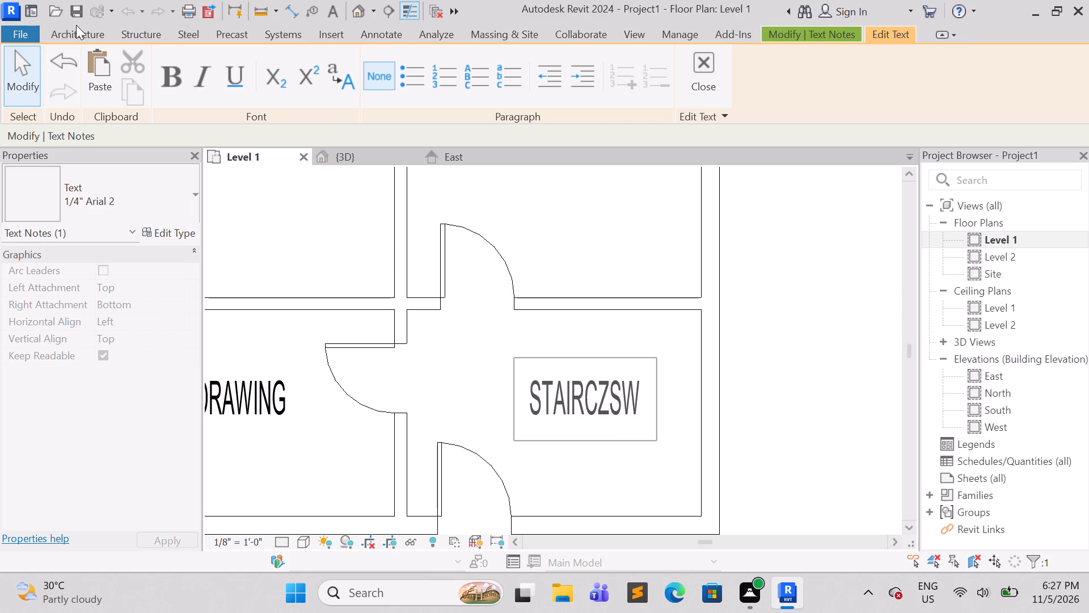
{"action": "key", "text": "e"}
{"action": "left_click", "coordinate": [76, 26]}
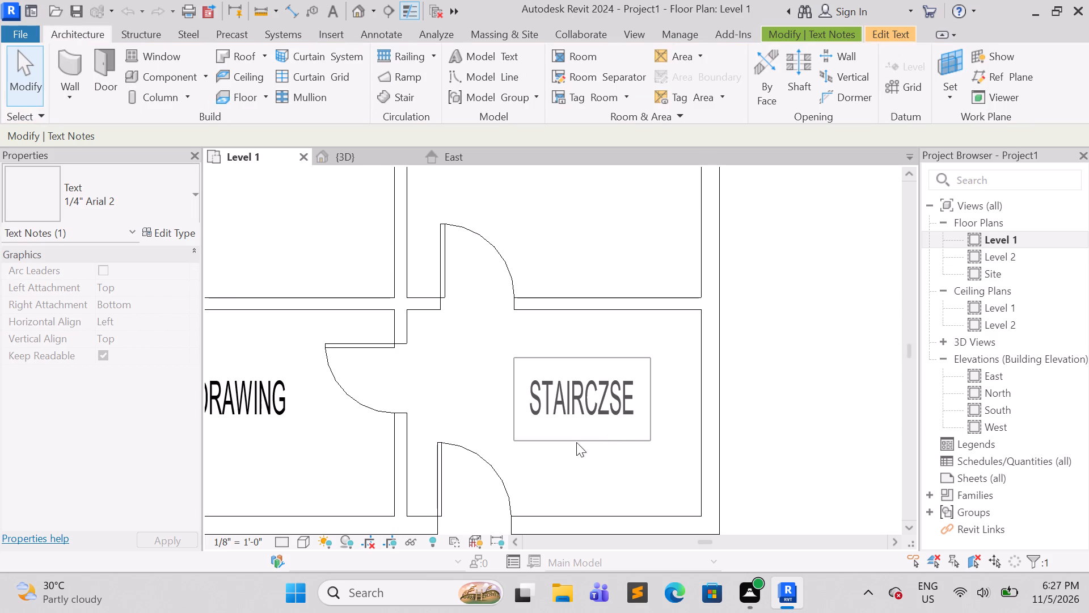
{"action": "double_click", "coordinate": [551, 422]}
{"action": "left_click", "coordinate": [609, 394]}
{"action": "key", "text": "BackSpace"}
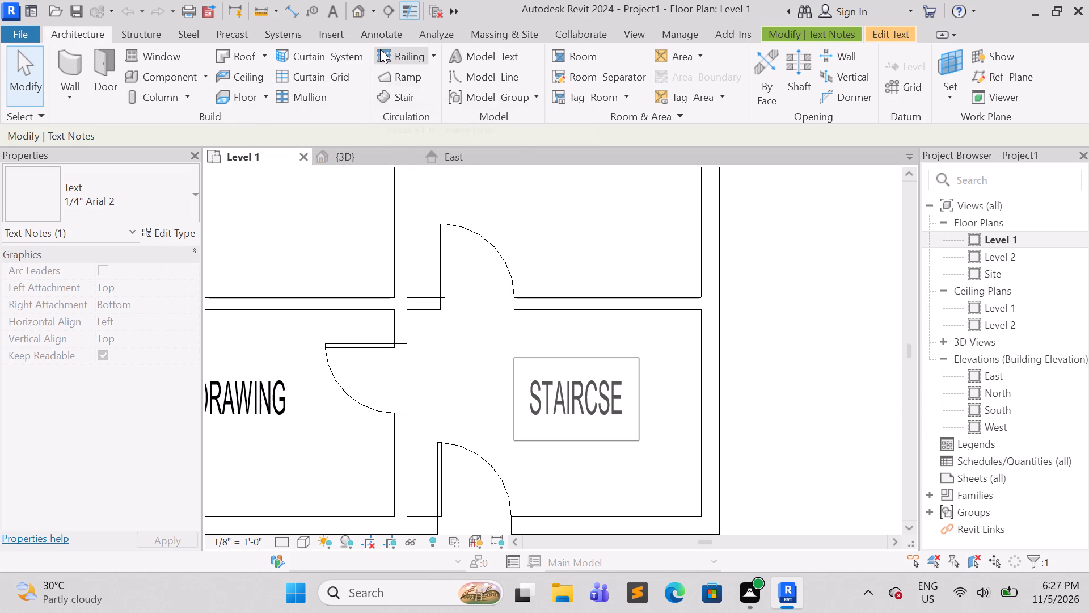
Create a U-shaped stair in the STAIRCSE room with two straight runs about 5'-6" long, joined by an automatic landing, starting at the bottom wall.
{"action": "left_click", "coordinate": [418, 96]}
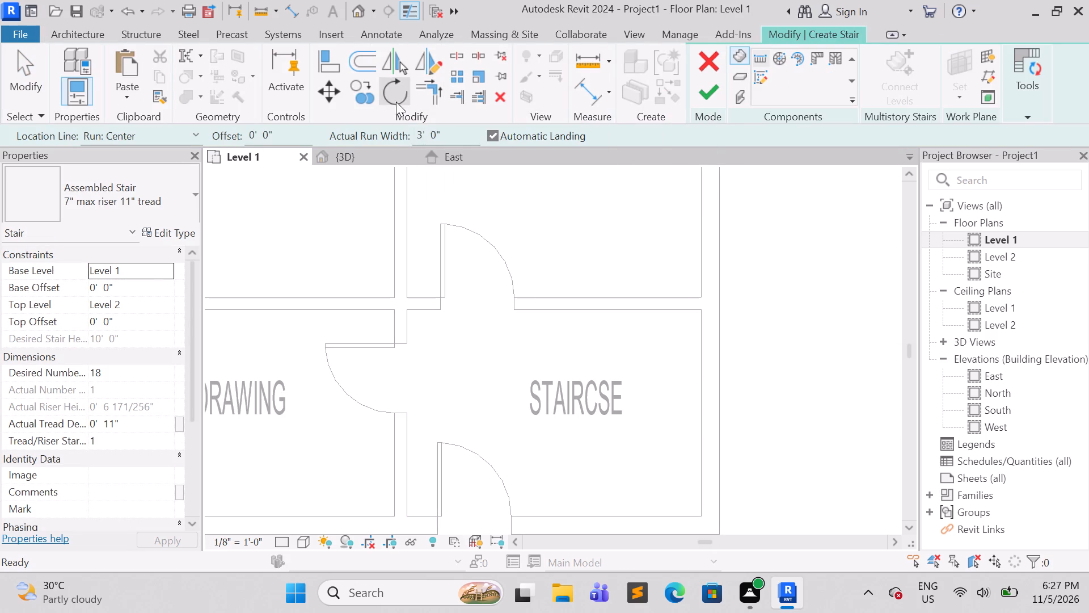
{"action": "left_click", "coordinate": [92, 36]}
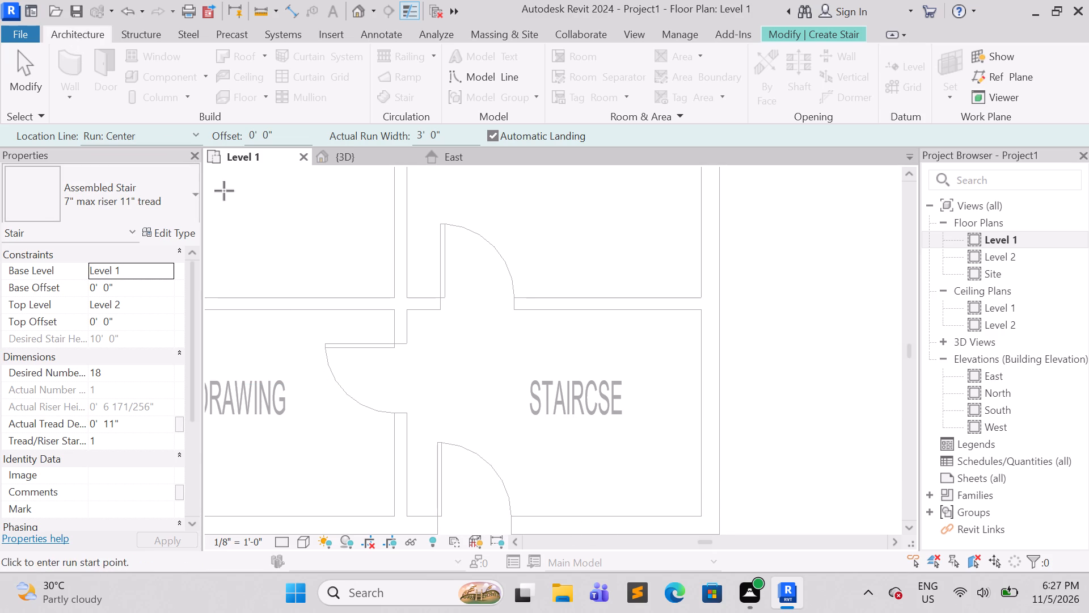
{"action": "key", "text": "Escape"}
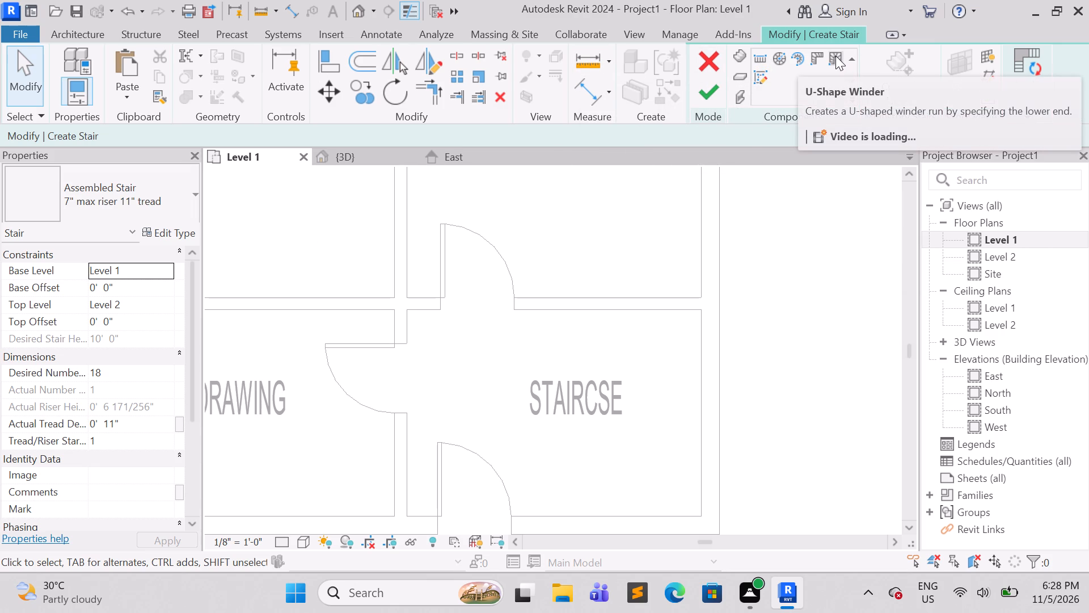
{"action": "left_click", "coordinate": [762, 58]}
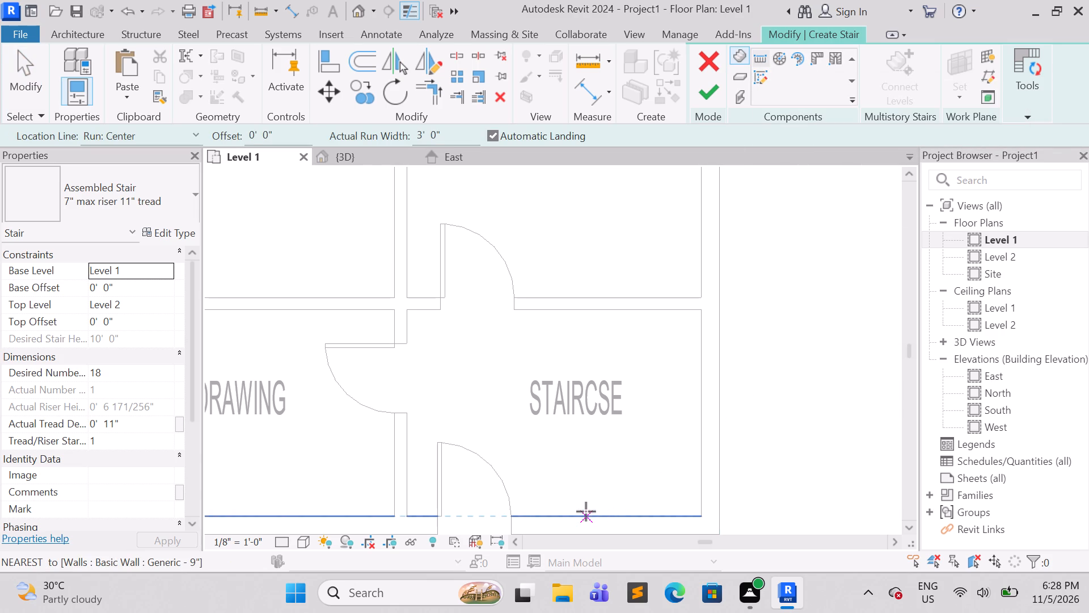
{"action": "middle_click_drag", "start_coordinate": [657, 414], "coordinate": [649, 323]}
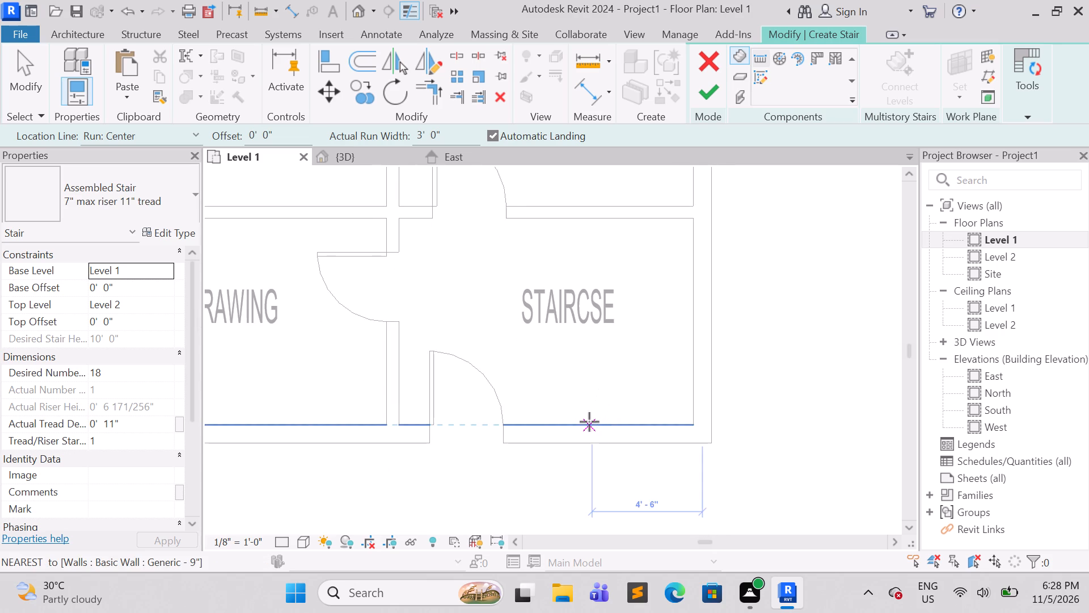
{"action": "left_click", "coordinate": [588, 422]}
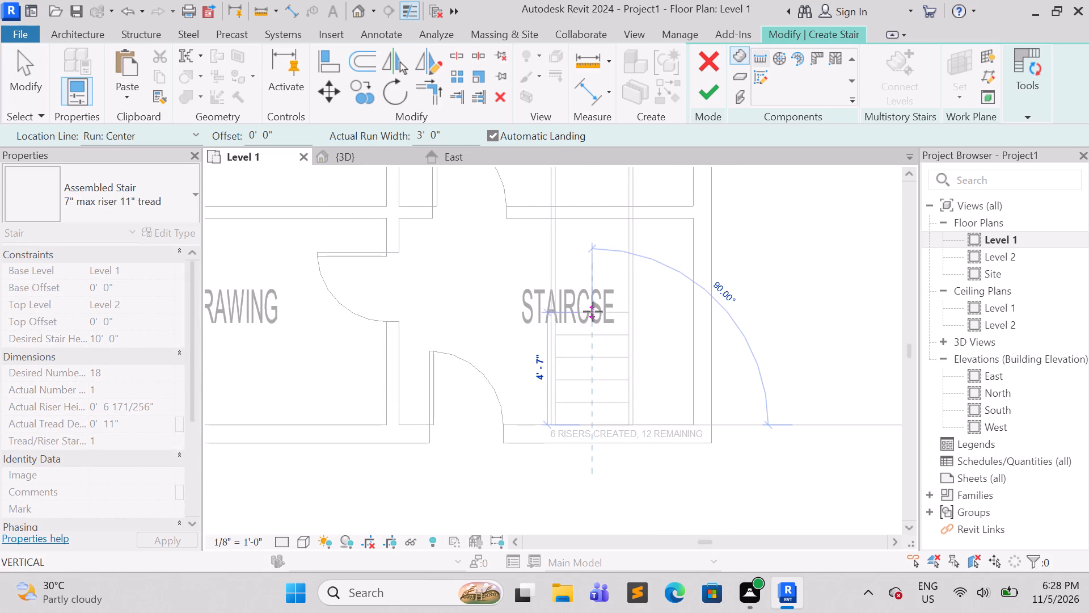
{"action": "left_click", "coordinate": [585, 283]}
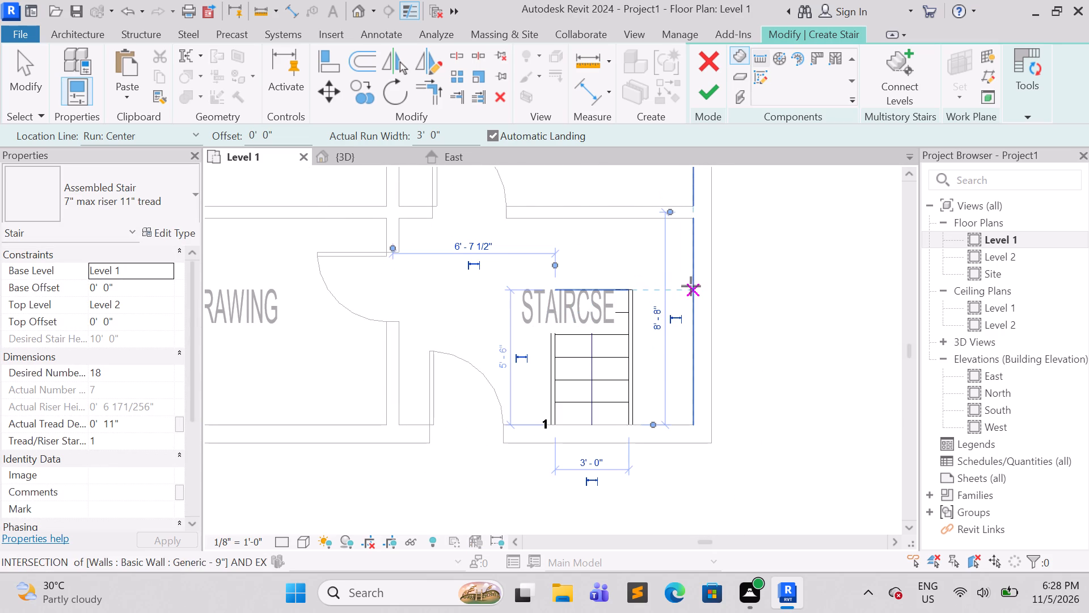
{"action": "left_click", "coordinate": [691, 286]}
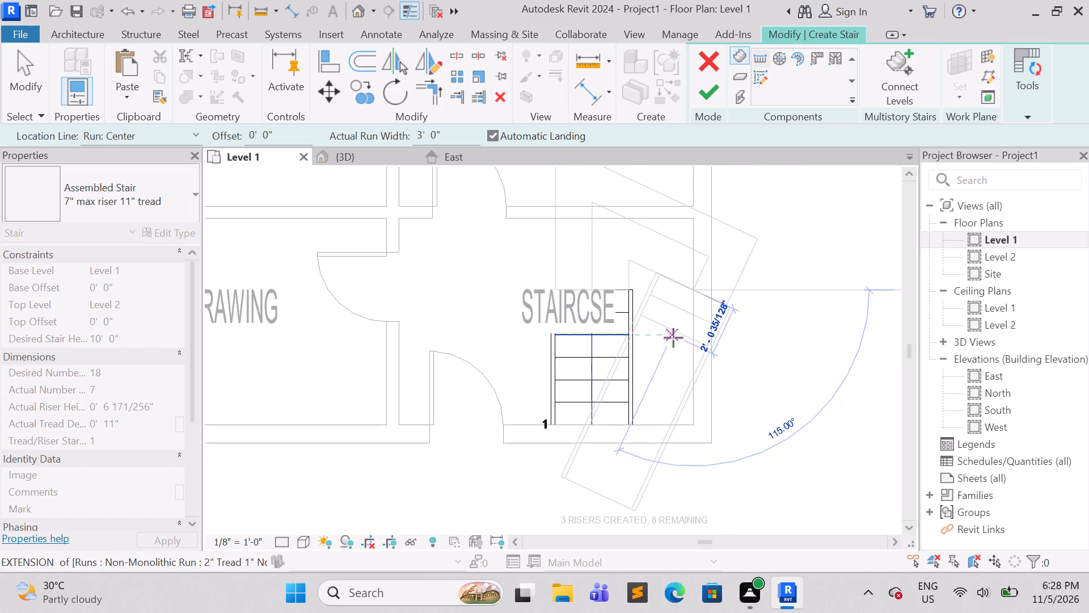
{"action": "left_click", "coordinate": [691, 422]}
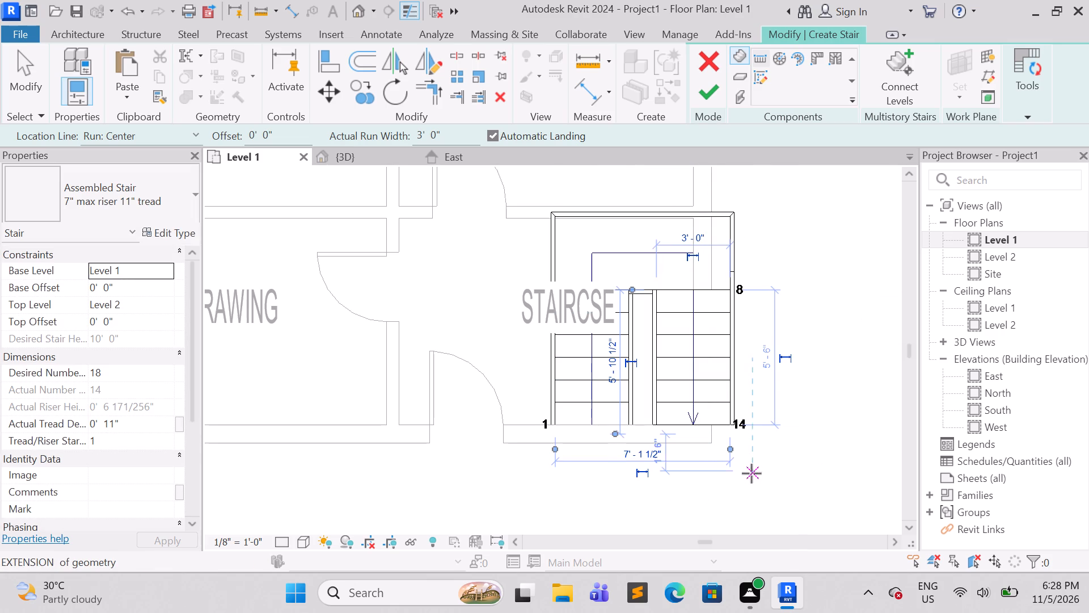
{"action": "key", "text": "Escape"}
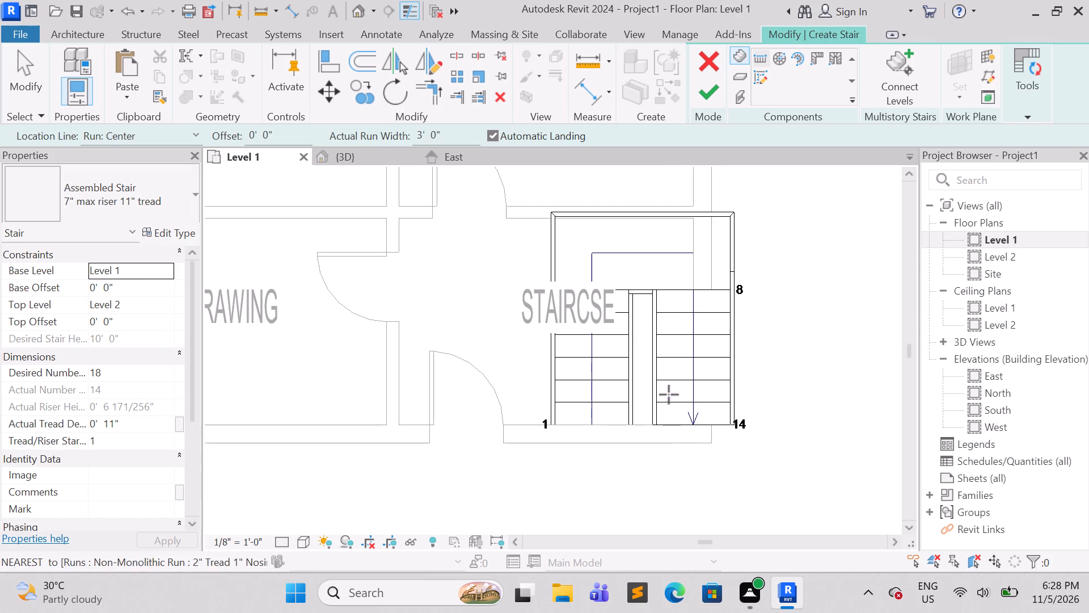
{"action": "key", "text": "Escape"}
Make the selected second run's temporary 5' - 10 1/2" dimension permanent.
{"action": "left_click", "coordinate": [657, 384]}
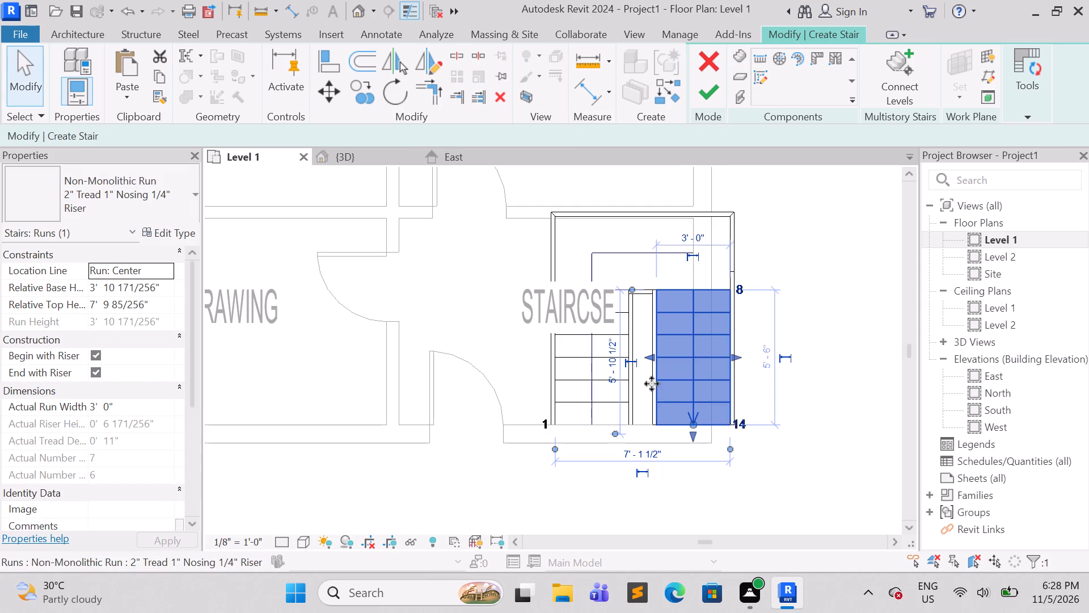
{"action": "left_click", "coordinate": [625, 371]}
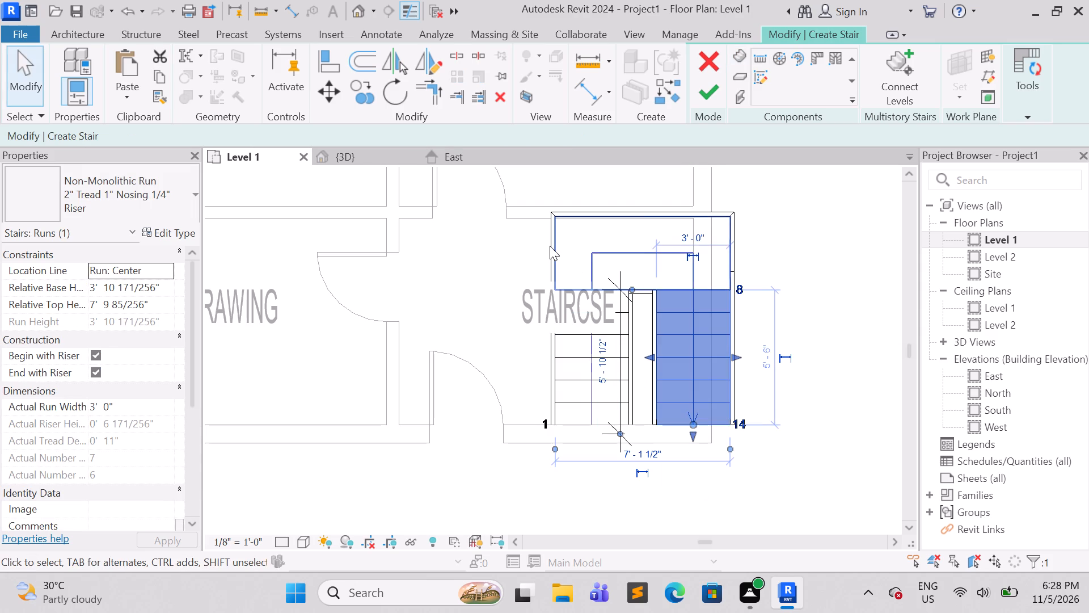
Reduce the depth of the stair landing to about 1' - 6 1/2" by moving its outer edge toward the runs.
{"action": "left_click", "coordinate": [550, 246]}
{"action": "left_click_drag", "start_coordinate": [640, 212], "coordinate": [640, 212]}
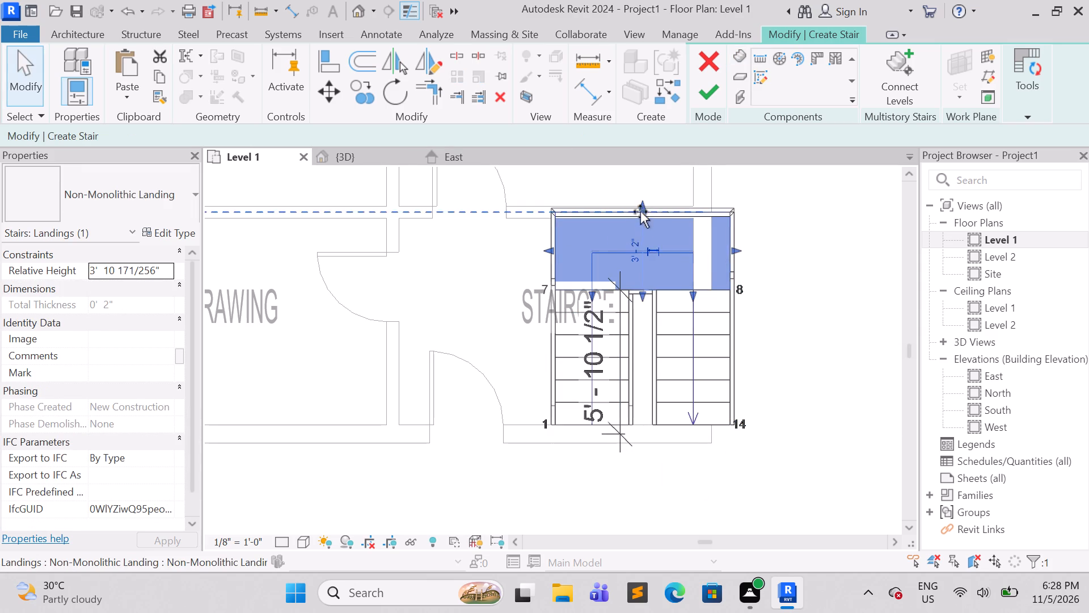
{"action": "left_click_drag", "start_coordinate": [640, 212], "coordinate": [640, 267]}
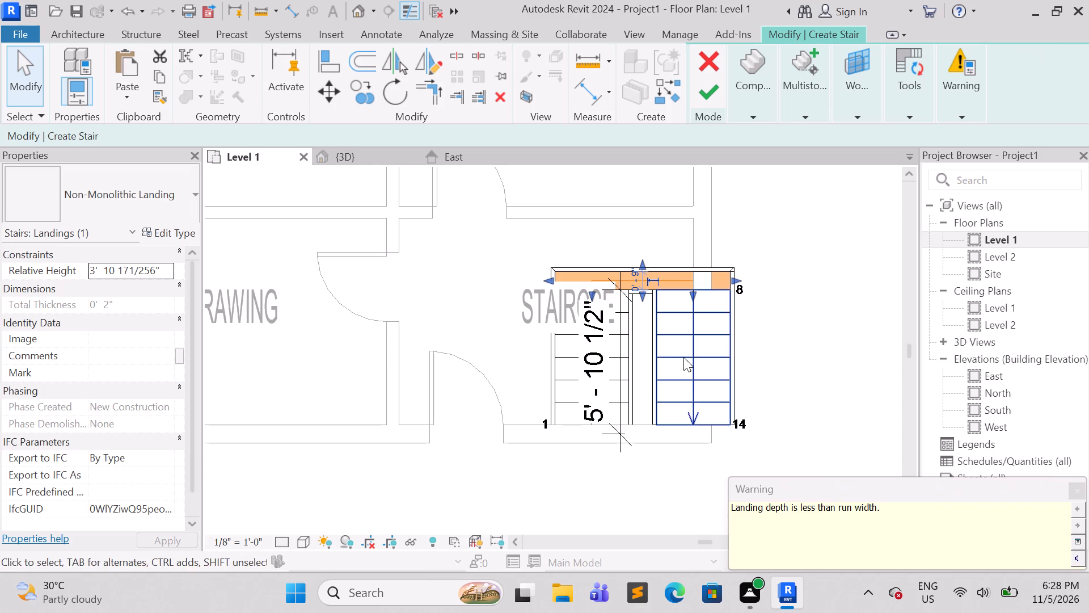
{"action": "key", "text": "Escape"}
{"action": "left_click", "coordinate": [646, 272]}
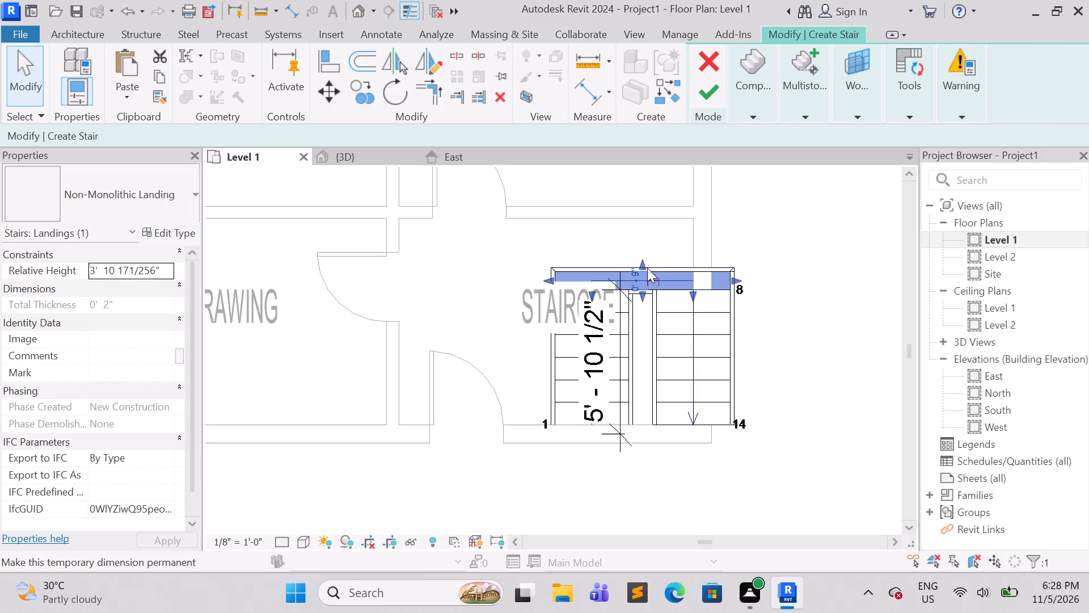
{"action": "left_click_drag", "start_coordinate": [641, 265], "coordinate": [636, 251]}
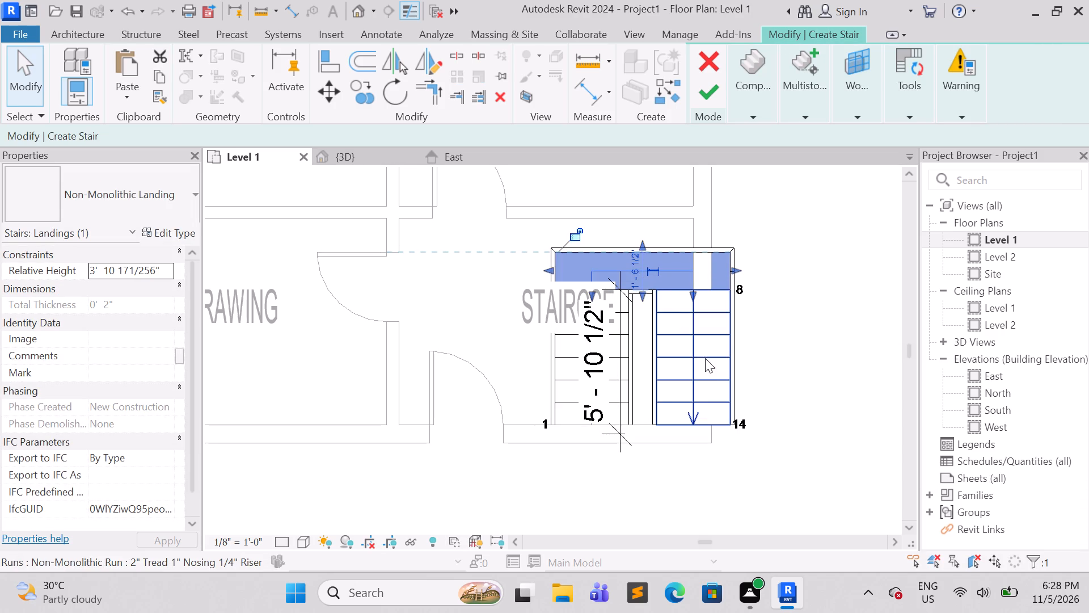
{"action": "key", "text": "Escape"}
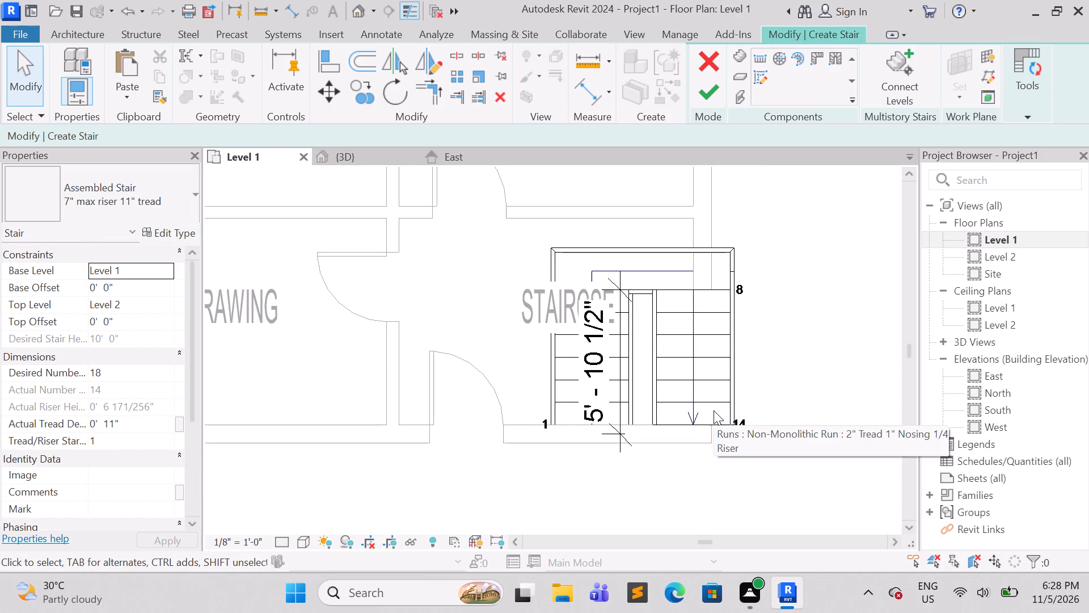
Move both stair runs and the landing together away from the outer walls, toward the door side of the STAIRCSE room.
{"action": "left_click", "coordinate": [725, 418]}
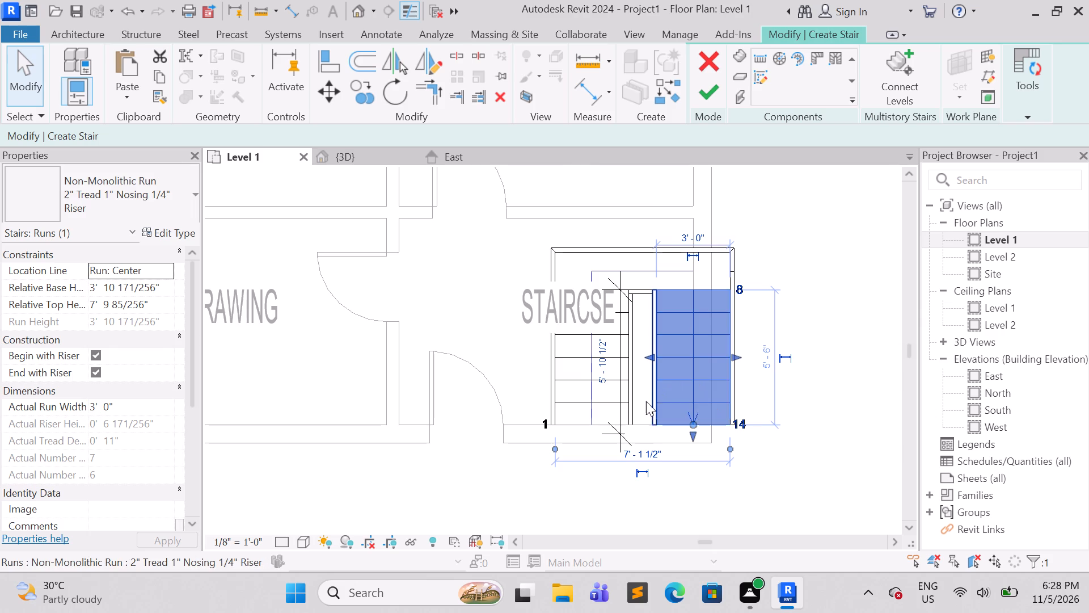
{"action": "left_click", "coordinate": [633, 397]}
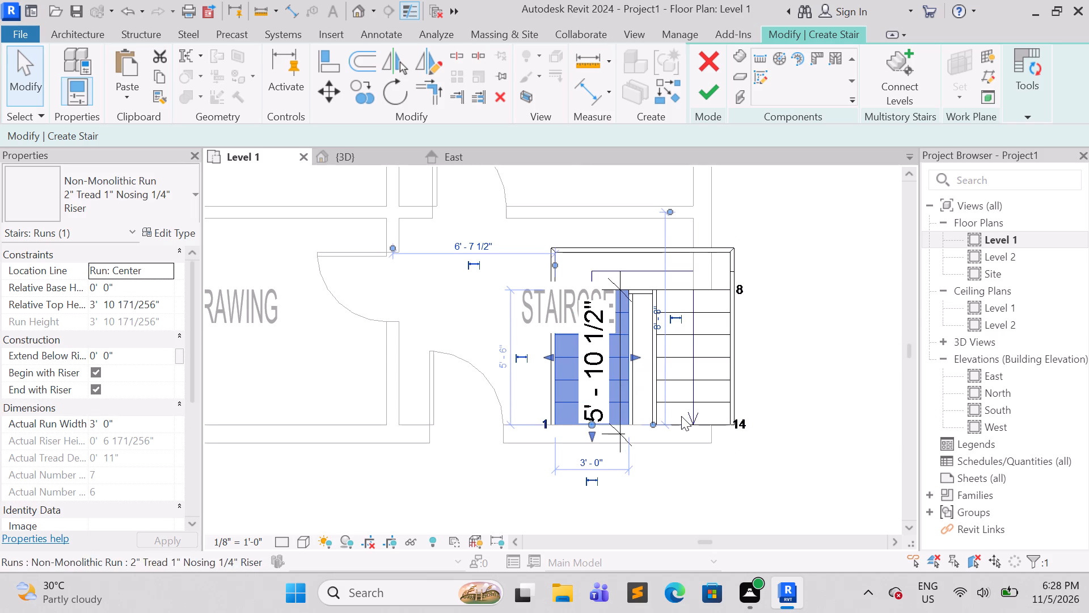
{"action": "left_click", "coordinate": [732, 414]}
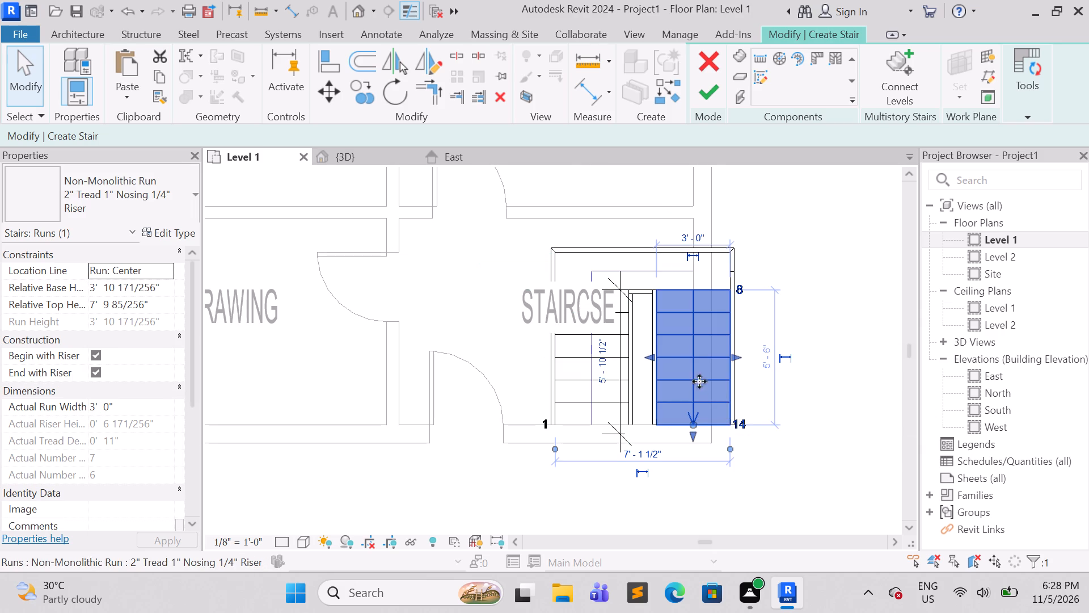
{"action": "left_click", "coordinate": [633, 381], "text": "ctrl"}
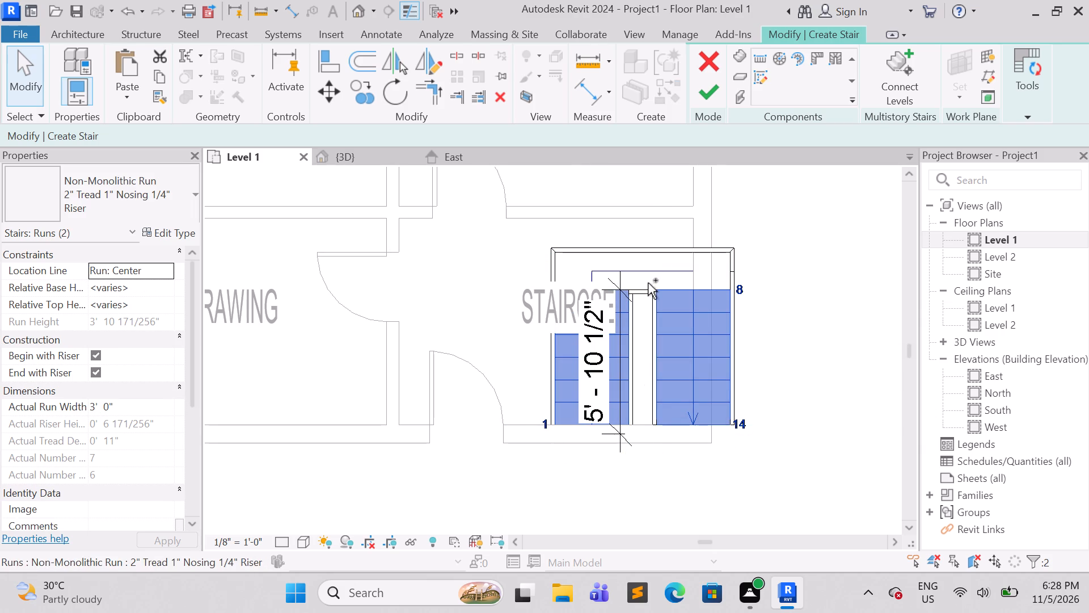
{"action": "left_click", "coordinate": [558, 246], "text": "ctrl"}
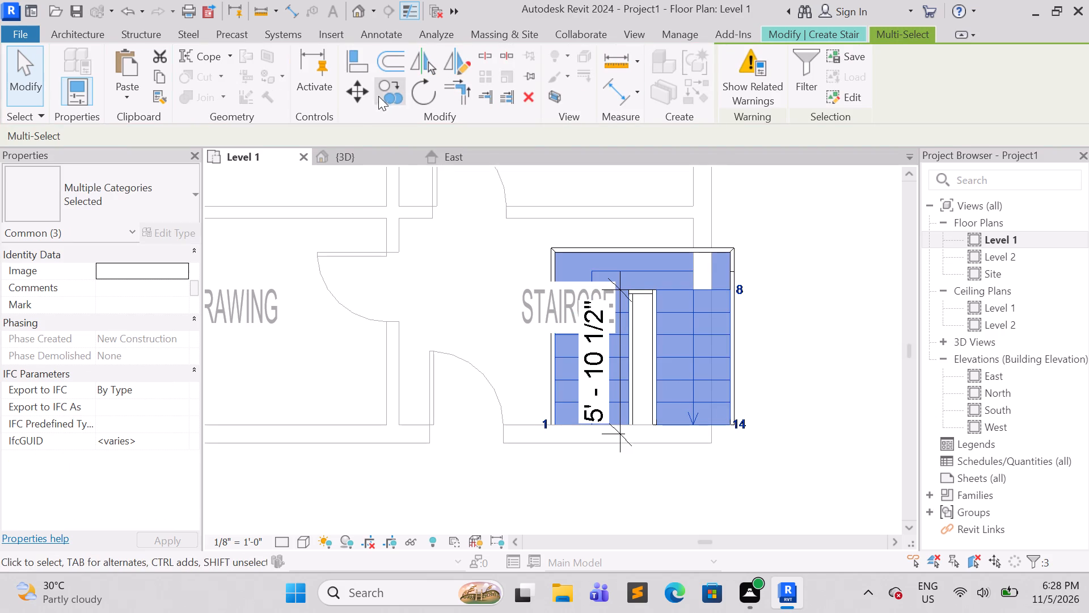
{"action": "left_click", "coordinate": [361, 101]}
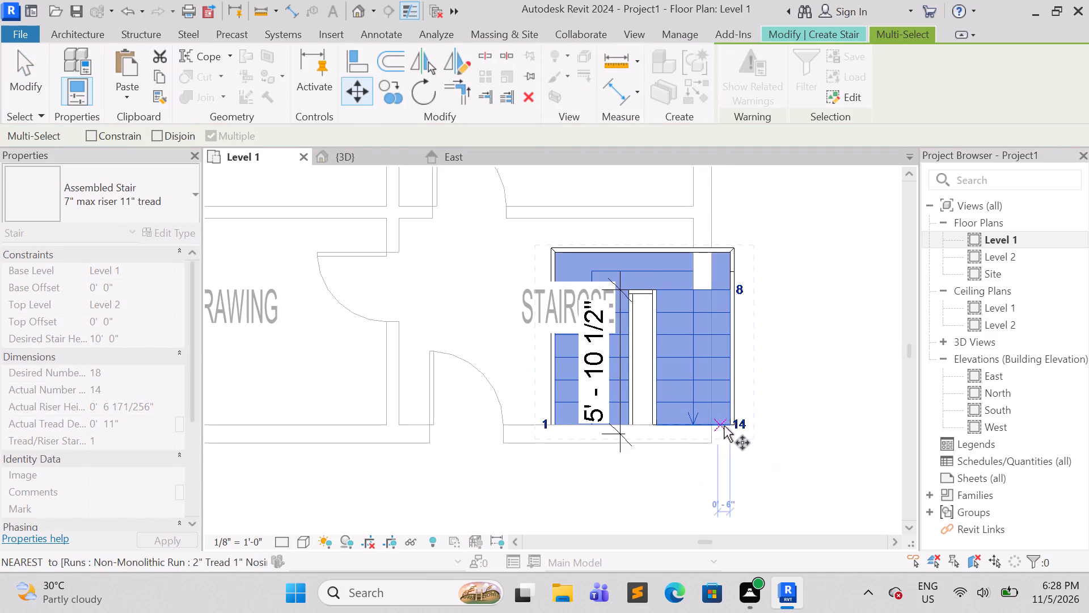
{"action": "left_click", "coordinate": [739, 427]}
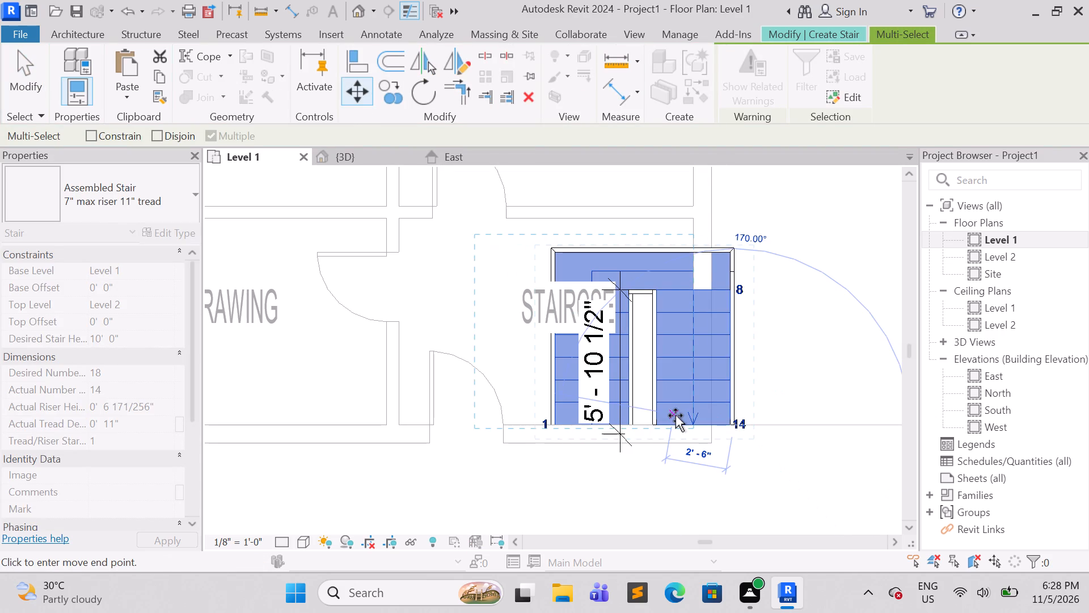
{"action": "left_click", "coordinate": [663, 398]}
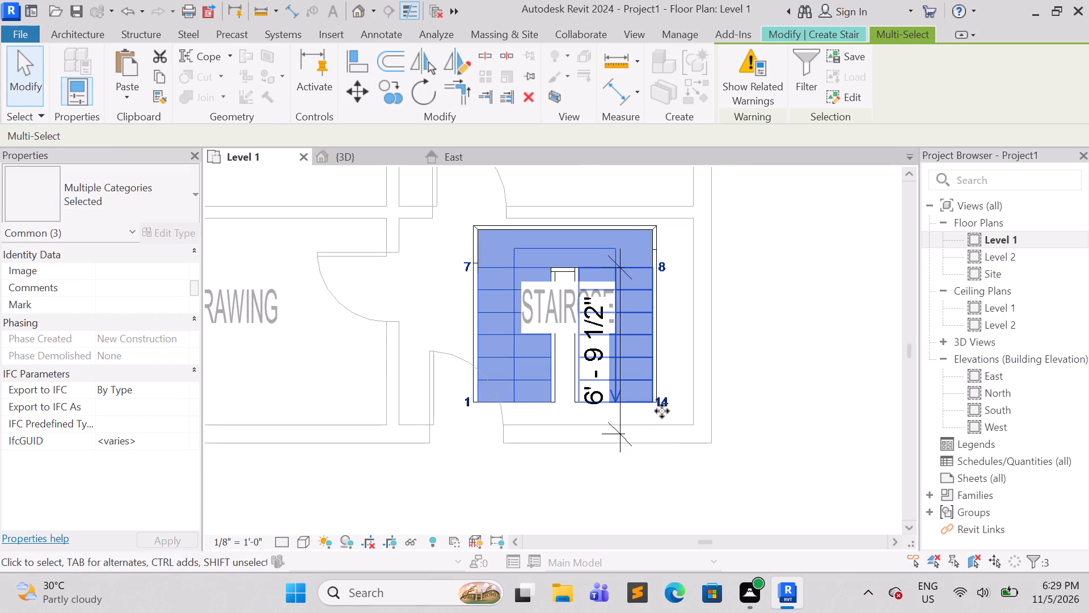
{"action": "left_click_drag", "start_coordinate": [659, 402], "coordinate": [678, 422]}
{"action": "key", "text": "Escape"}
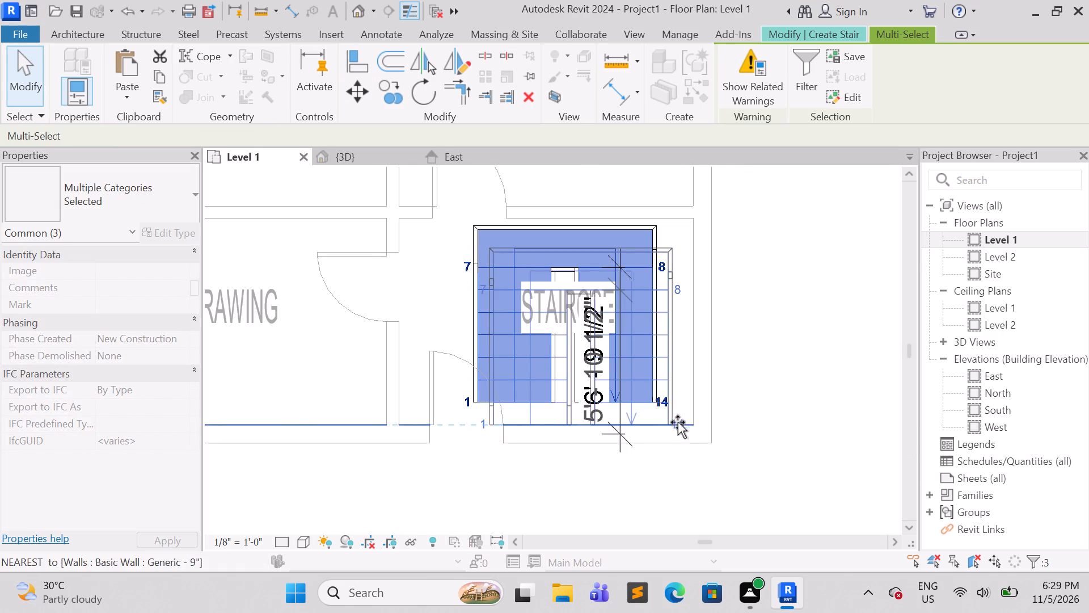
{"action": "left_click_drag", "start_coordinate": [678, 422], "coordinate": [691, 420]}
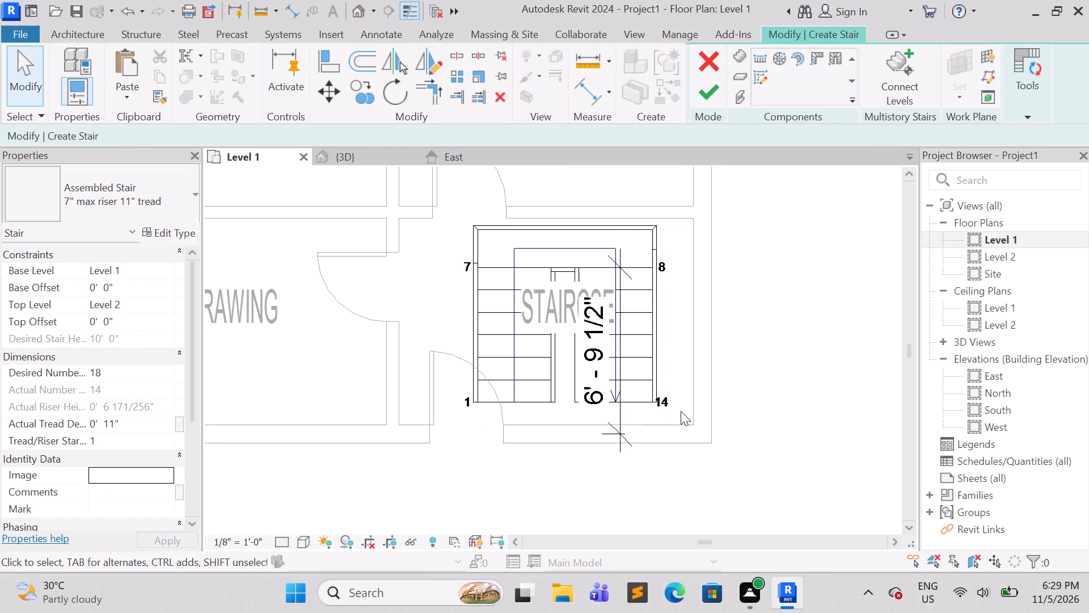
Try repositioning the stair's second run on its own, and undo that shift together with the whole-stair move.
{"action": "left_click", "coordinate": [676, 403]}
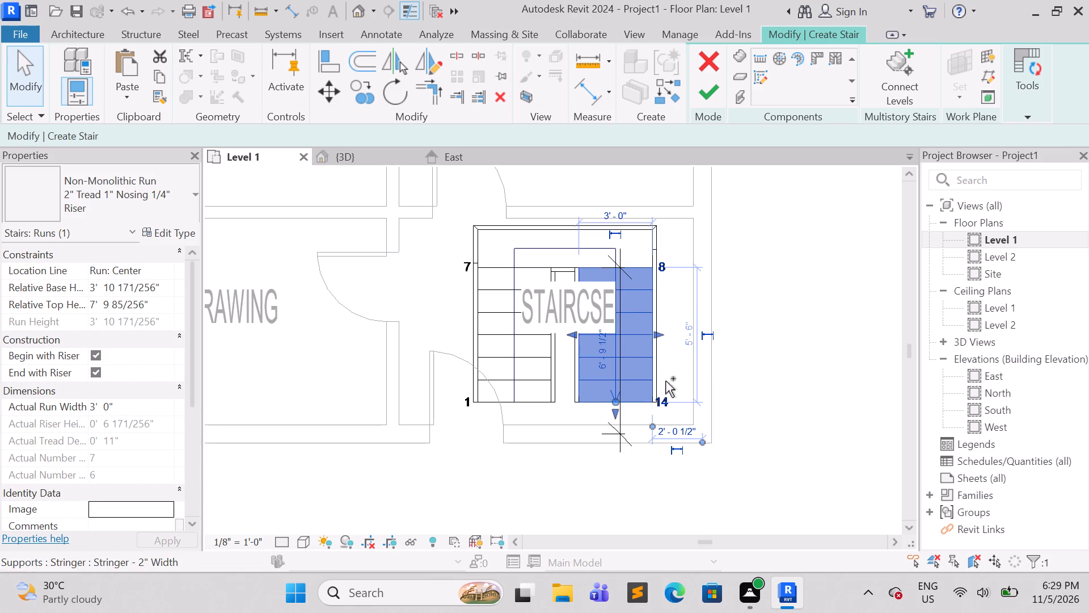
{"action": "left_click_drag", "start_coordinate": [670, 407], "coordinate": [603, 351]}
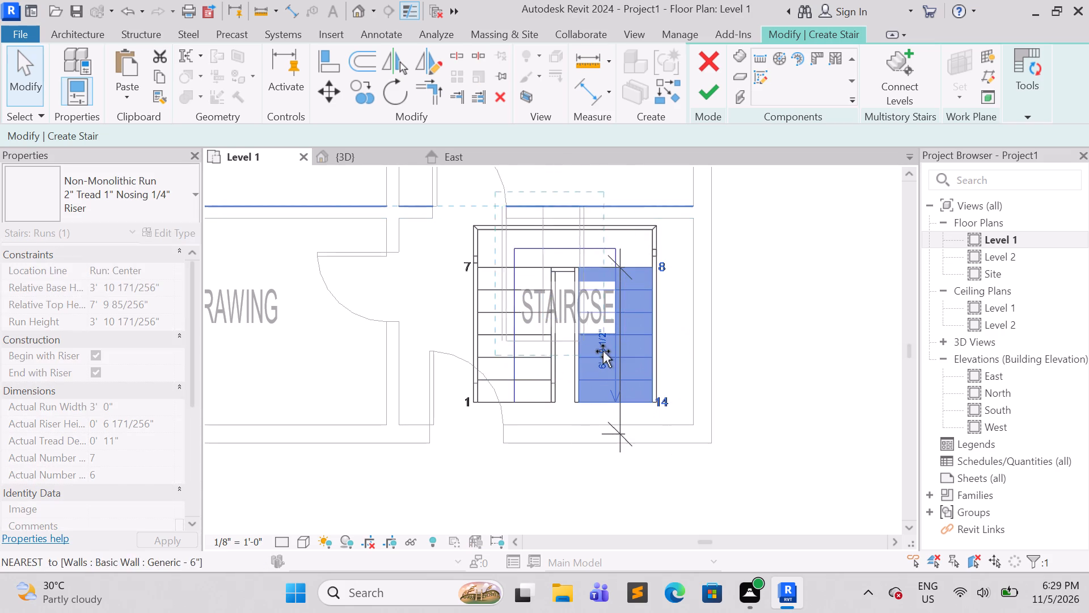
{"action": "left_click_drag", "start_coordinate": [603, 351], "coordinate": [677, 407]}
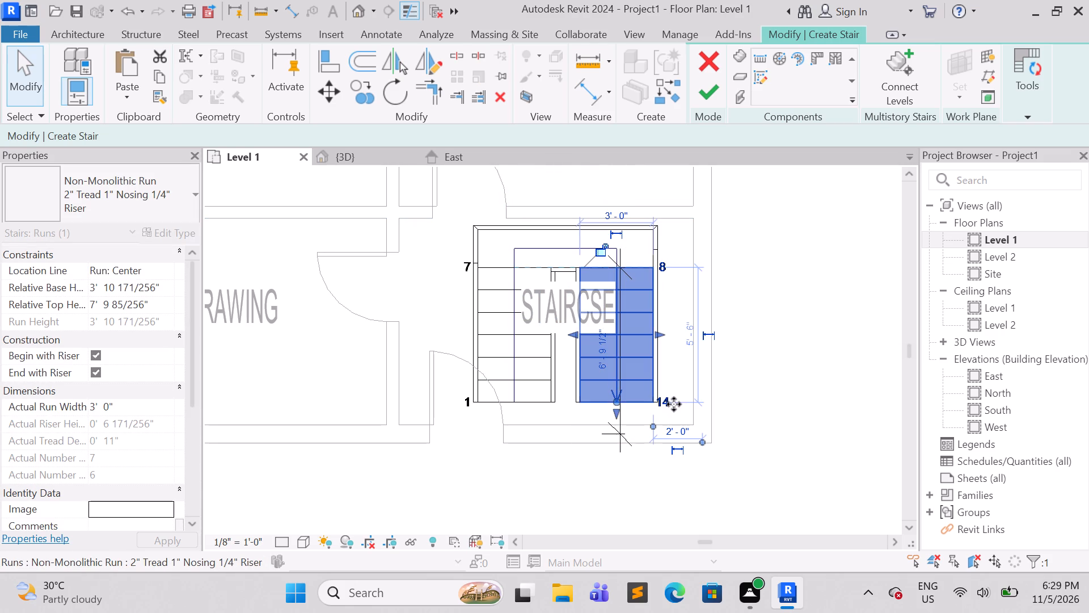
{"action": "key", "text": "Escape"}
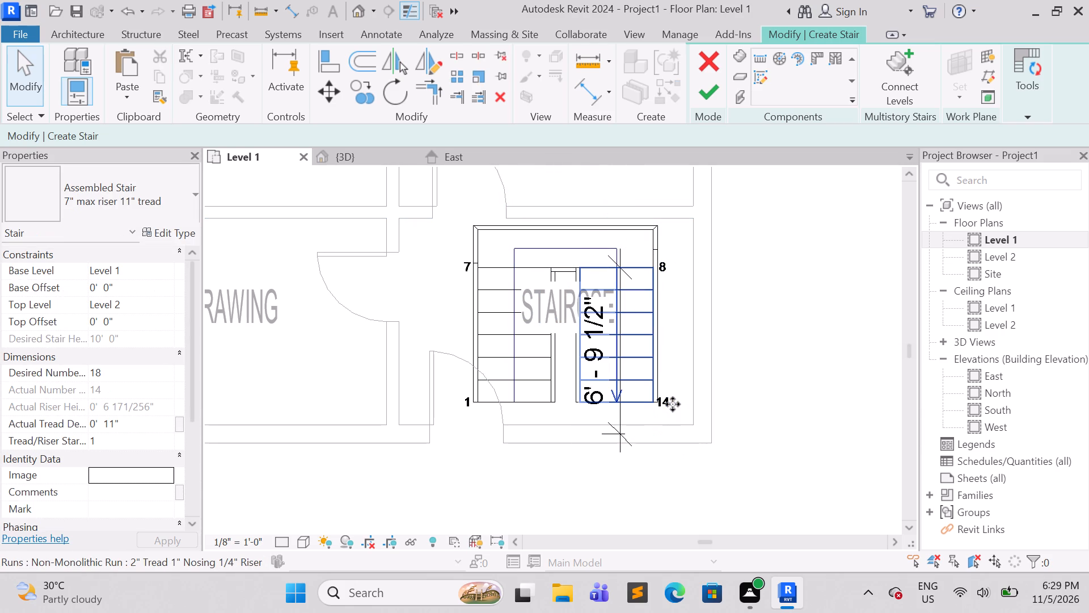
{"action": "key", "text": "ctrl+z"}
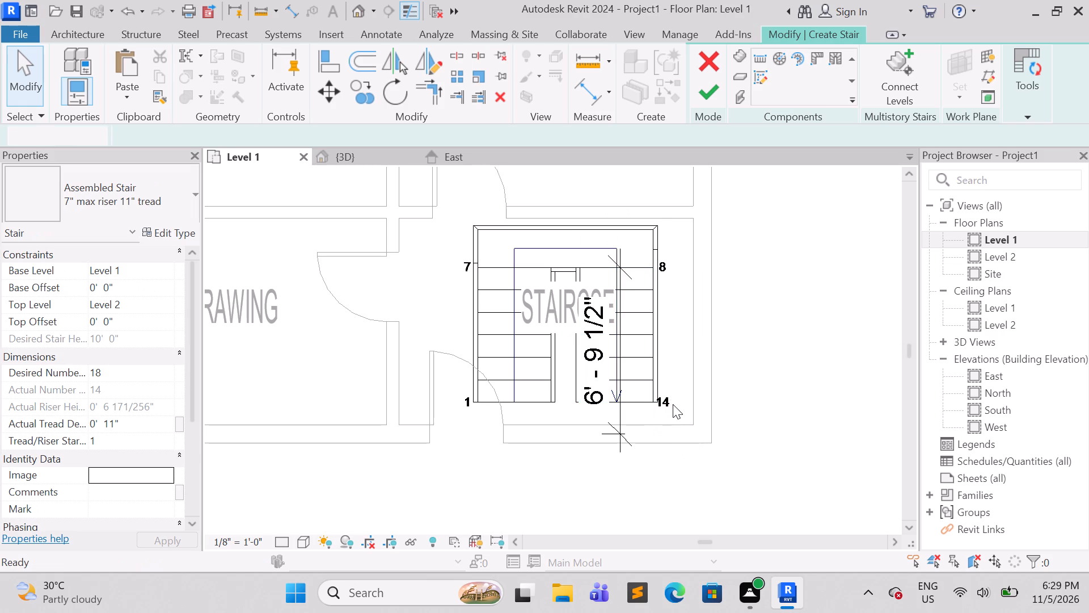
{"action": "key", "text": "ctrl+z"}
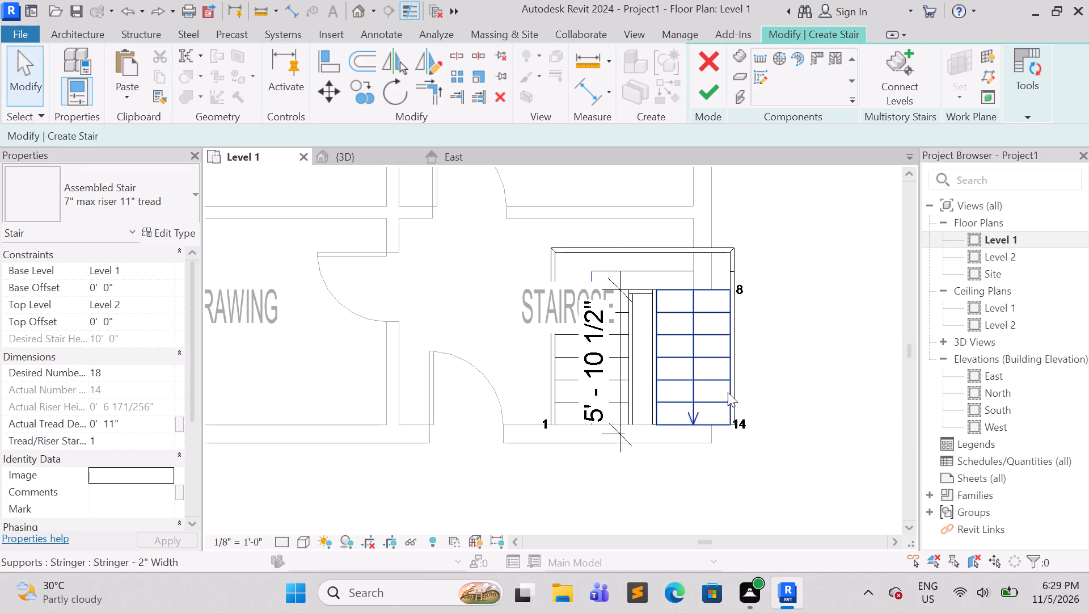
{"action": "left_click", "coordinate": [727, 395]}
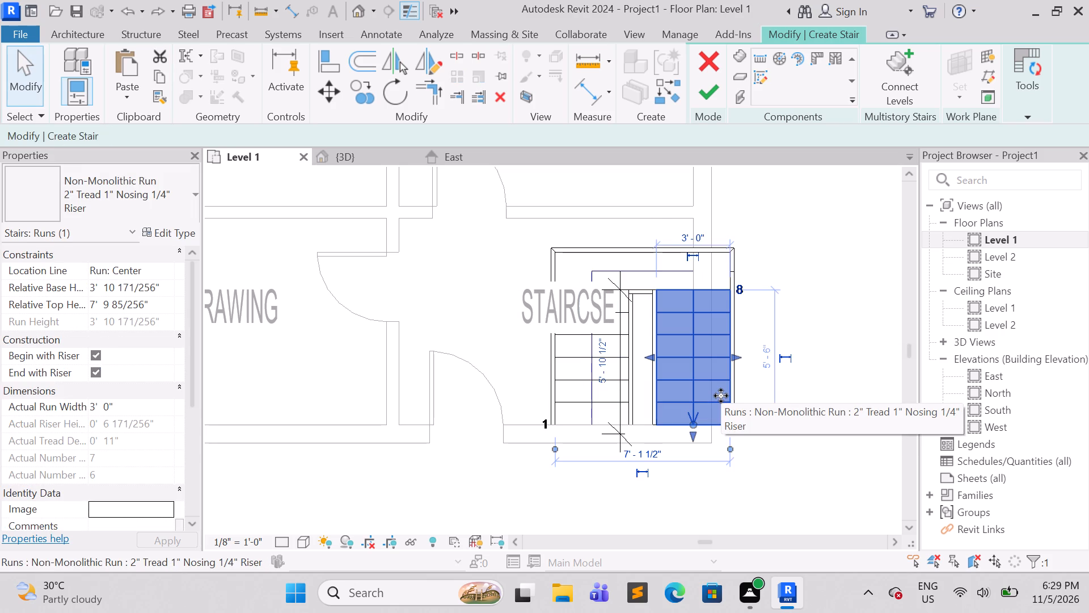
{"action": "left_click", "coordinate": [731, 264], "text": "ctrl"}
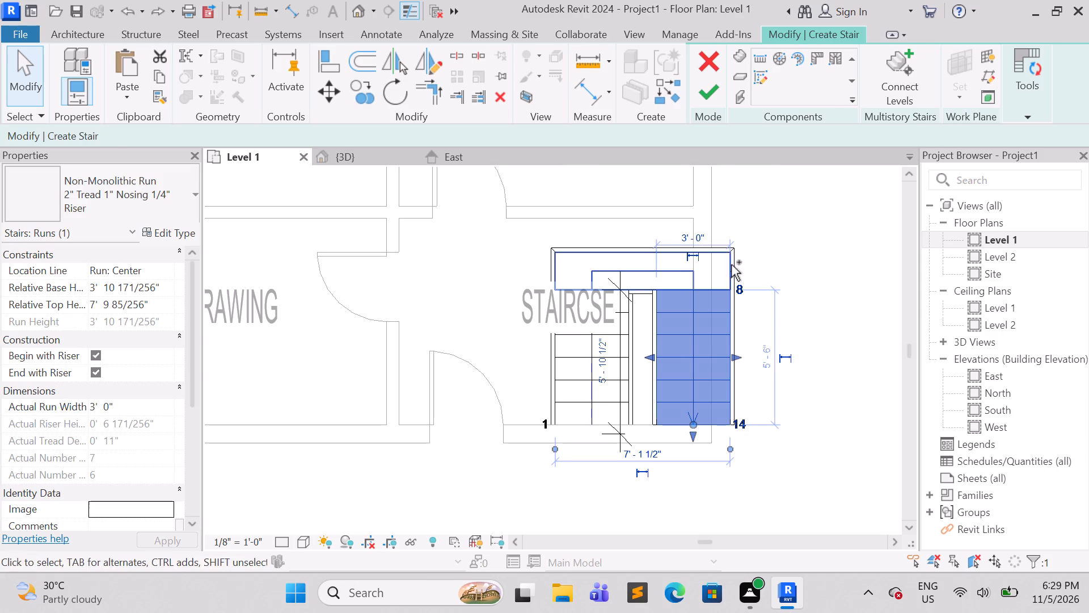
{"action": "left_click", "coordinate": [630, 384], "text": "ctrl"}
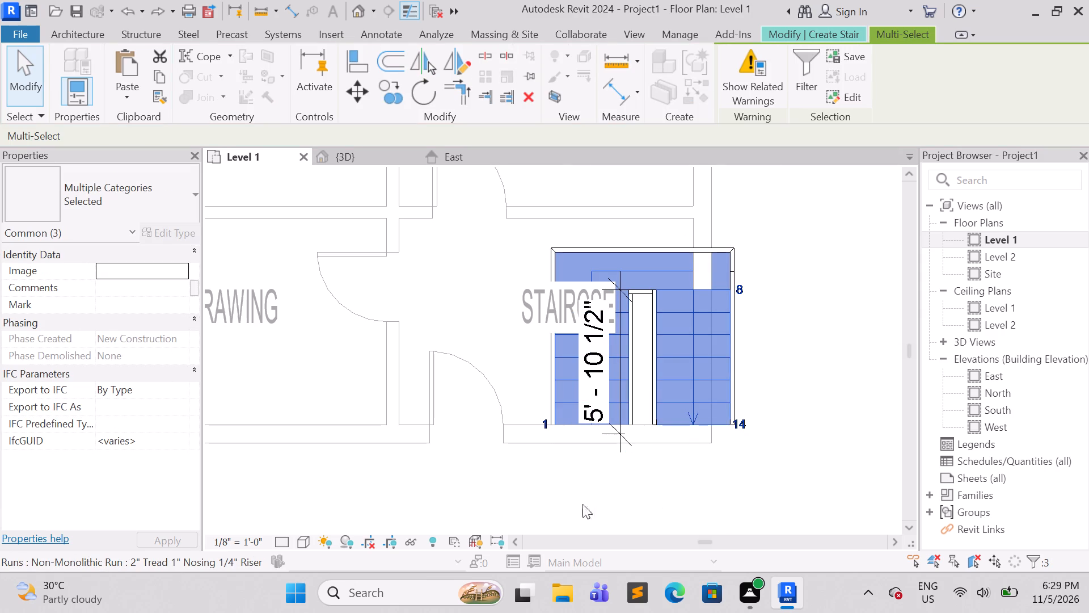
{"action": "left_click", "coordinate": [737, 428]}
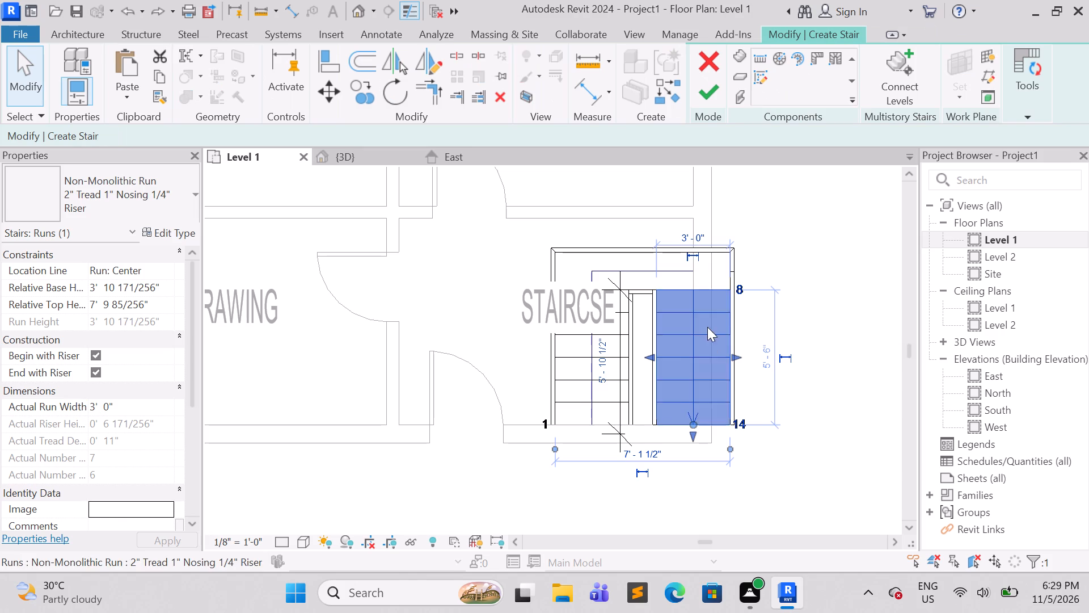
Narrow the stair's second run to about 1' - 8" wide, bringing its outer edge in to the wall's inner face.
{"action": "left_click", "coordinate": [694, 421]}
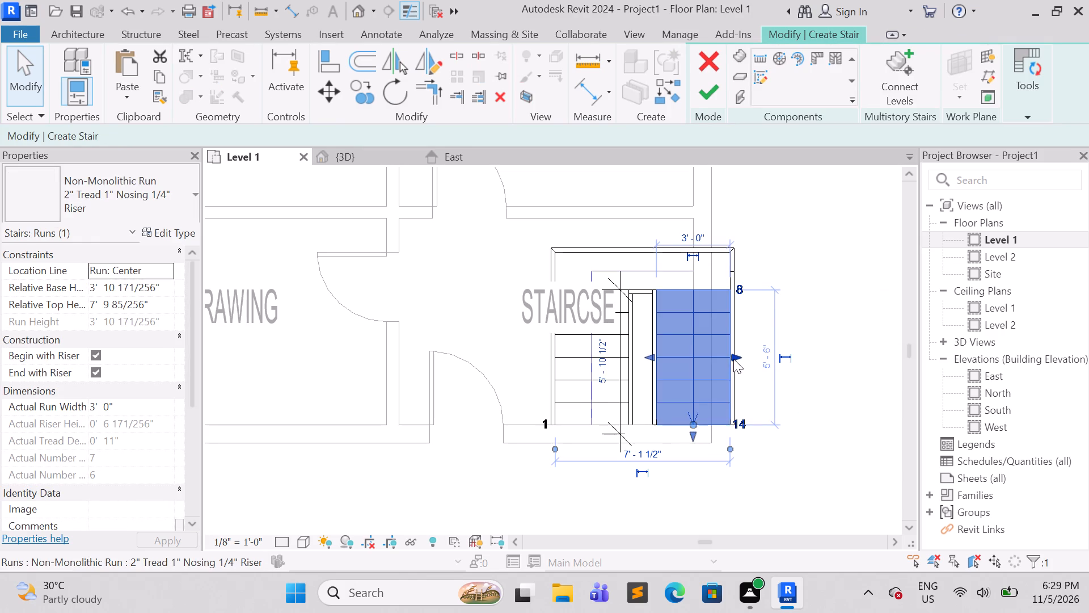
{"action": "left_click_drag", "start_coordinate": [733, 358], "coordinate": [690, 363]}
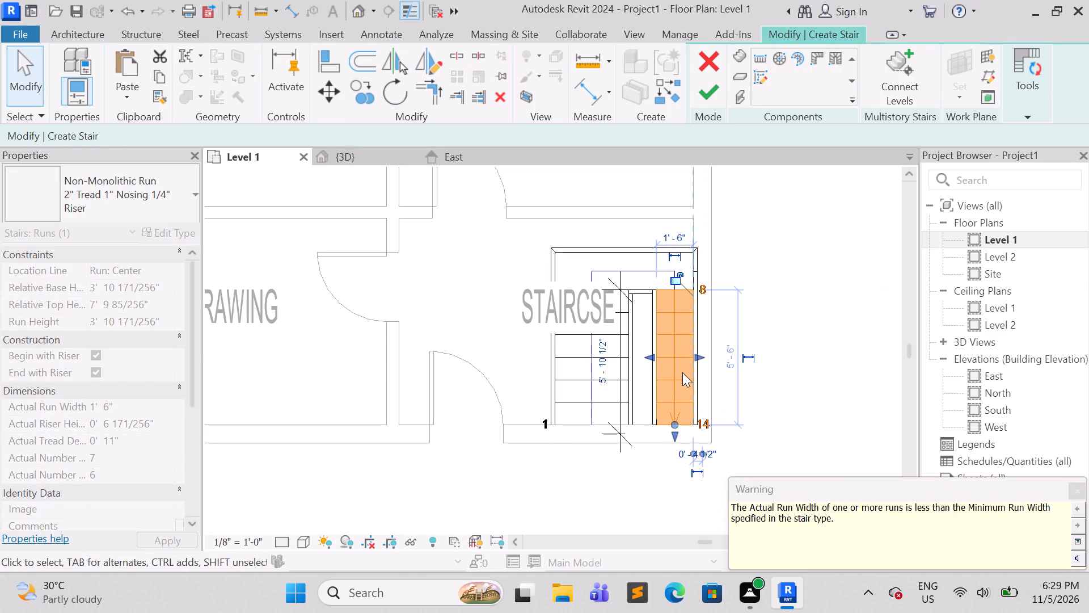
{"action": "left_click", "coordinate": [651, 359]}
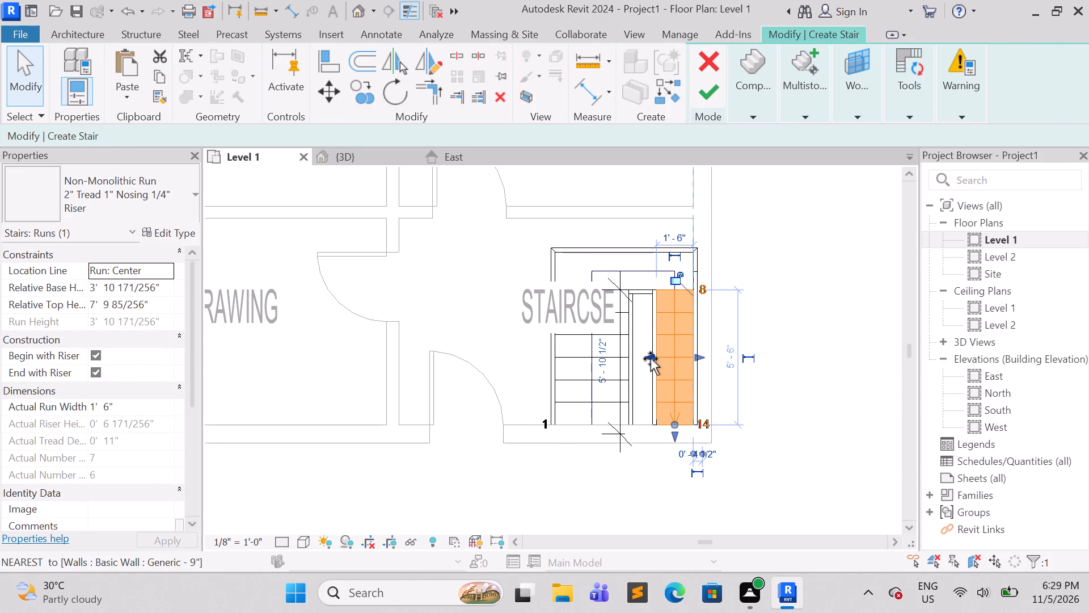
Narrow the stair's first run by moving its outer edge inward toward the second run.
{"action": "left_click", "coordinate": [548, 360]}
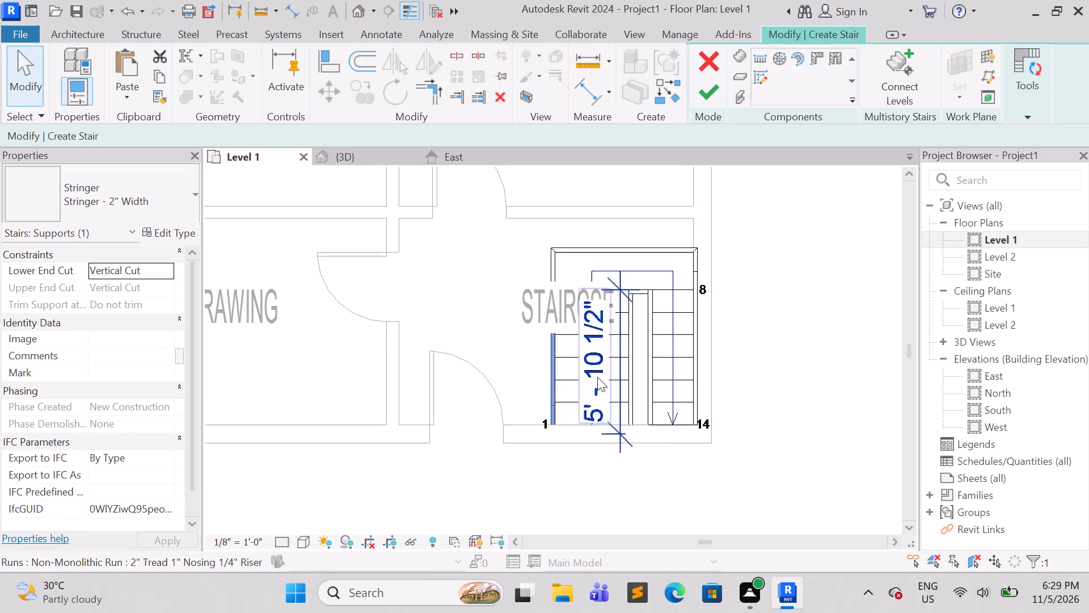
{"action": "key", "text": "Escape"}
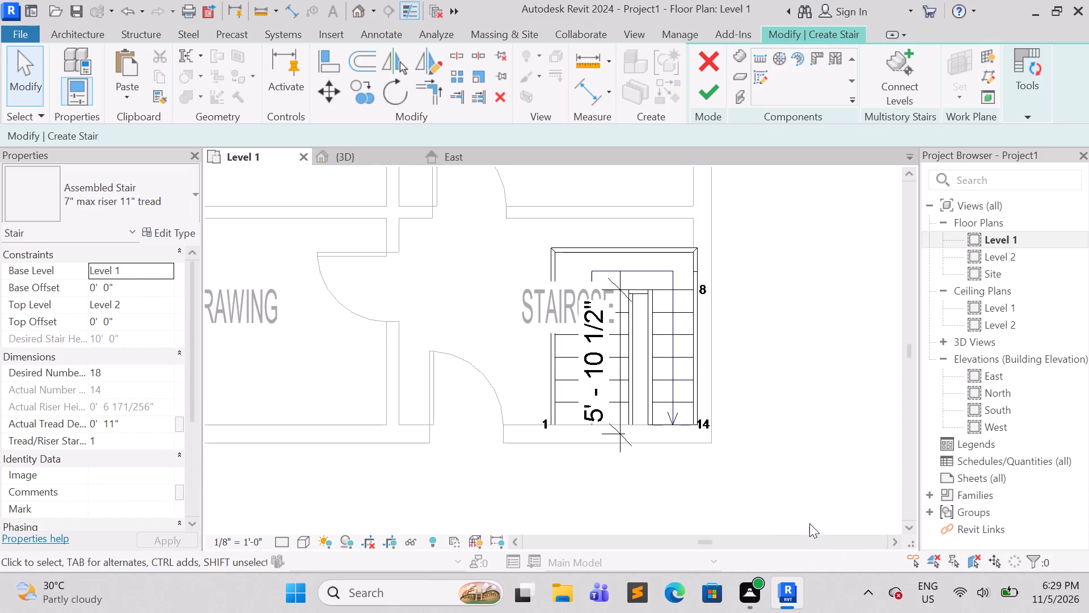
{"action": "left_click", "coordinate": [577, 361]}
{"action": "left_click_drag", "start_coordinate": [546, 358], "coordinate": [573, 381]}
{"action": "key", "text": "Escape"}
{"action": "key", "text": "Escape"}
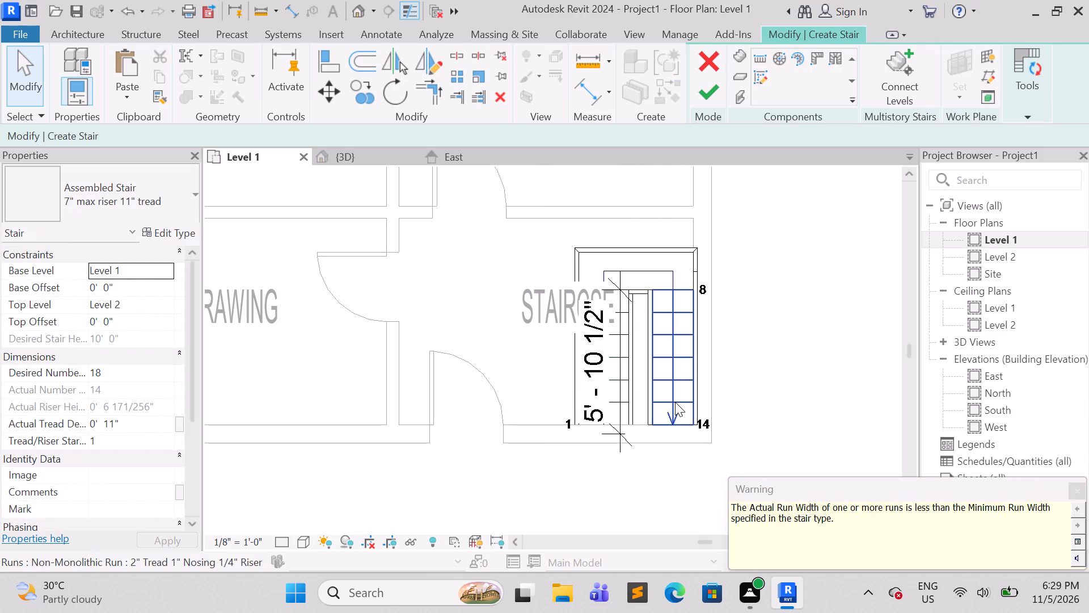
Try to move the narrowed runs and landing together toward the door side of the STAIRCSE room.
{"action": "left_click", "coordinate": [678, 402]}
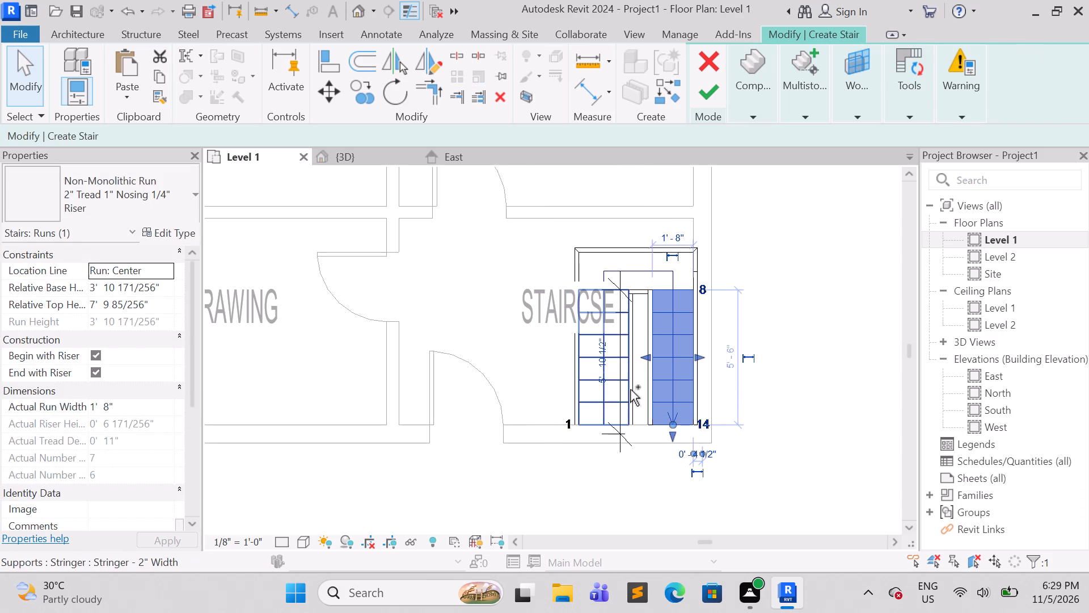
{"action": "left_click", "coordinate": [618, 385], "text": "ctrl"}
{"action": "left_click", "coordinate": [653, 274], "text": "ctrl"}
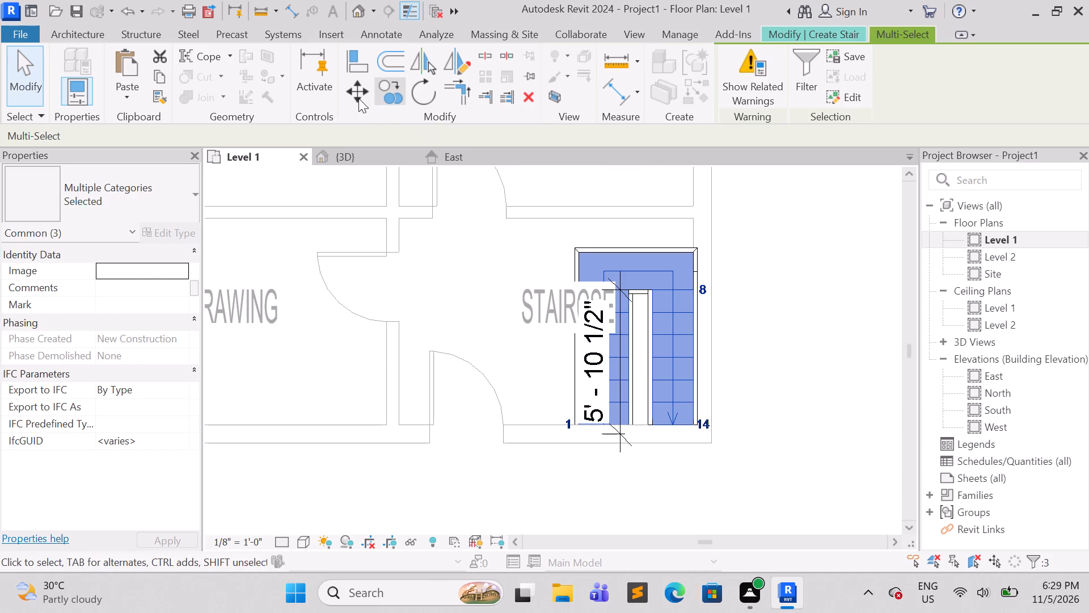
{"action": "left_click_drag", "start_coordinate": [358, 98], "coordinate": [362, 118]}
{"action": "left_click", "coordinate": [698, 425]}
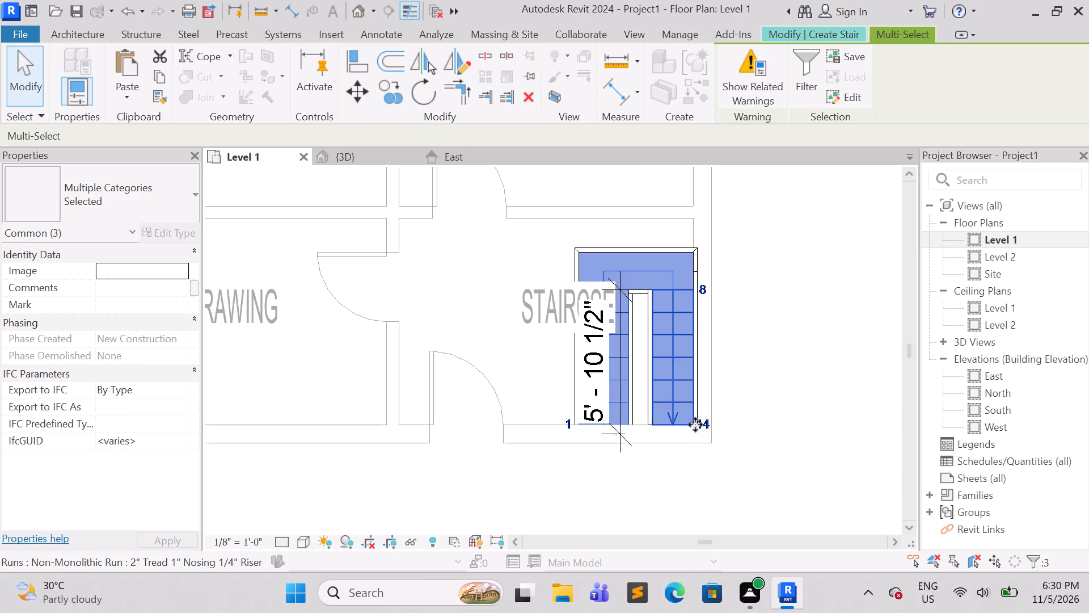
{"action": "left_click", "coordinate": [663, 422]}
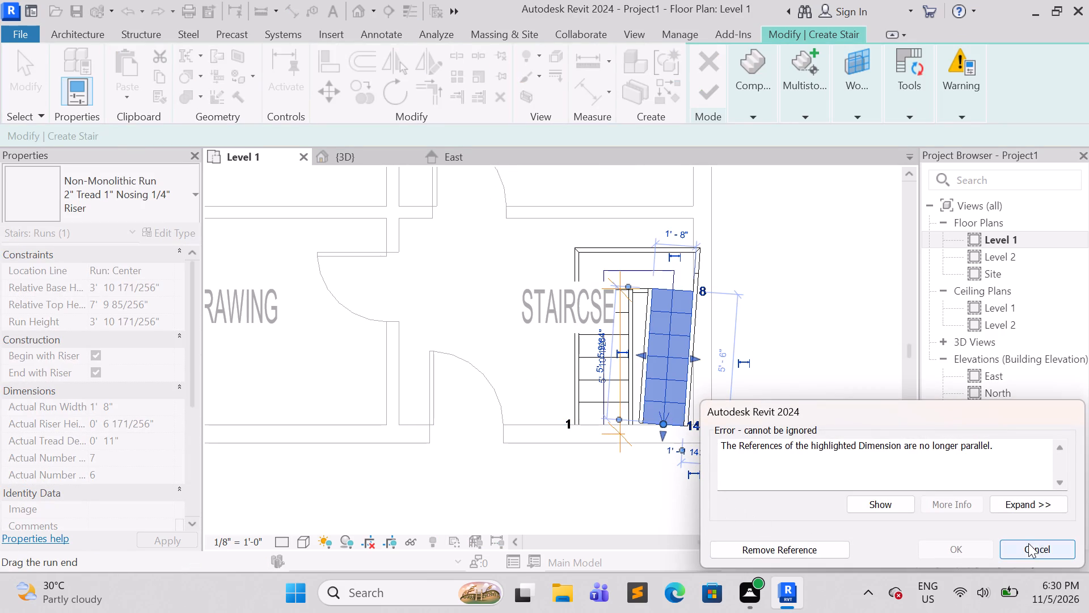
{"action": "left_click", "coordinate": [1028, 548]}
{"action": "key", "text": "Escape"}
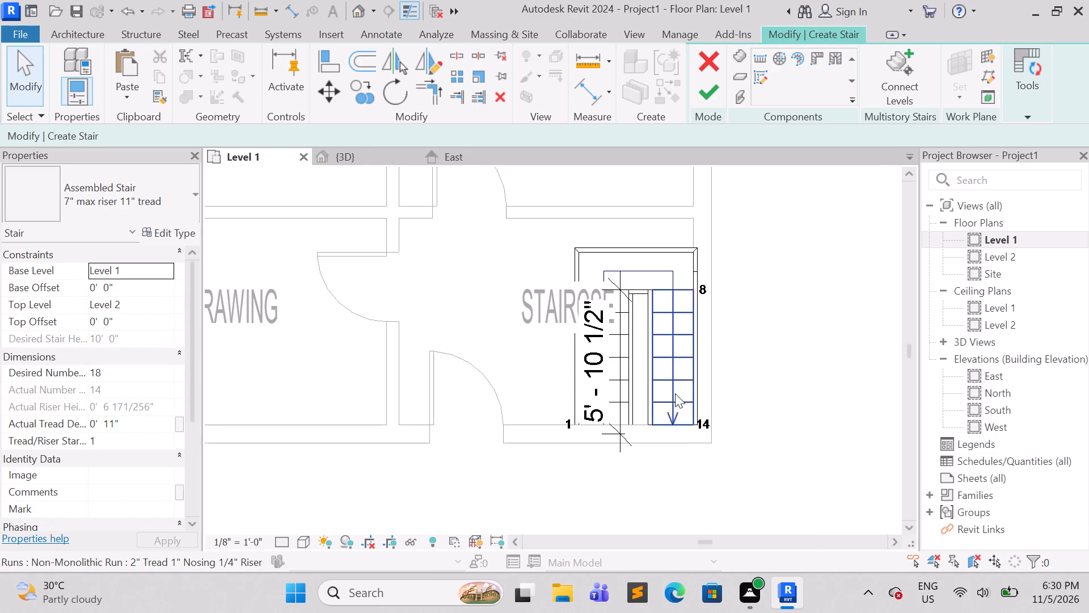
Move the stair's landing and both runs together diagonally away from the outer wall corner of the STAIRCSE room.
{"action": "scroll", "coordinate": [672, 402], "scroll_direction": "down", "scroll_amount": 4}
{"action": "scroll", "coordinate": [685, 383], "scroll_direction": "up", "scroll_amount": 3}
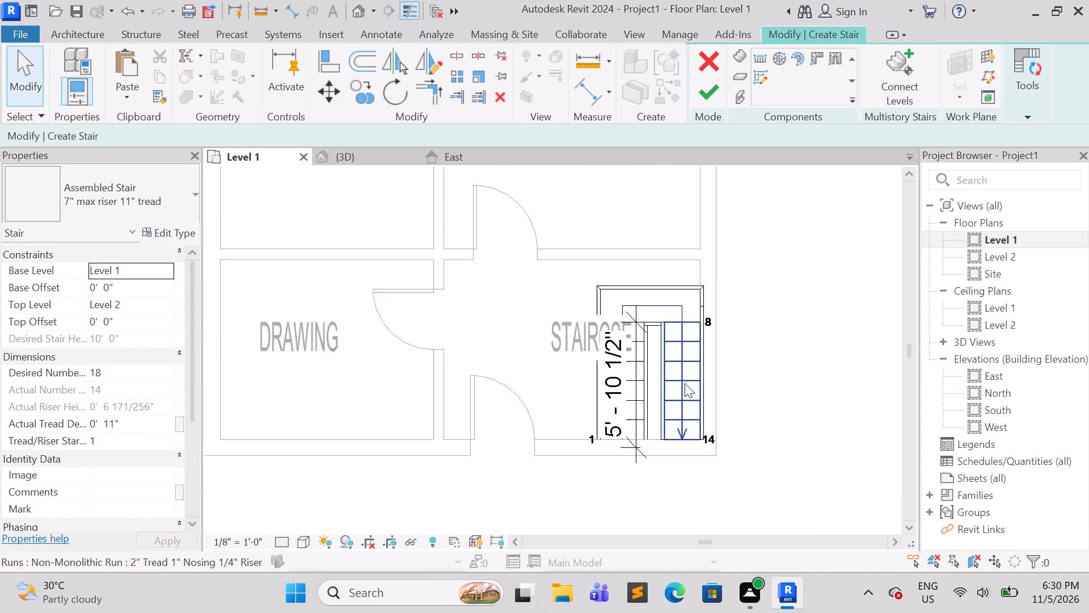
{"action": "scroll", "coordinate": [685, 383], "scroll_direction": "up", "scroll_amount": 1}
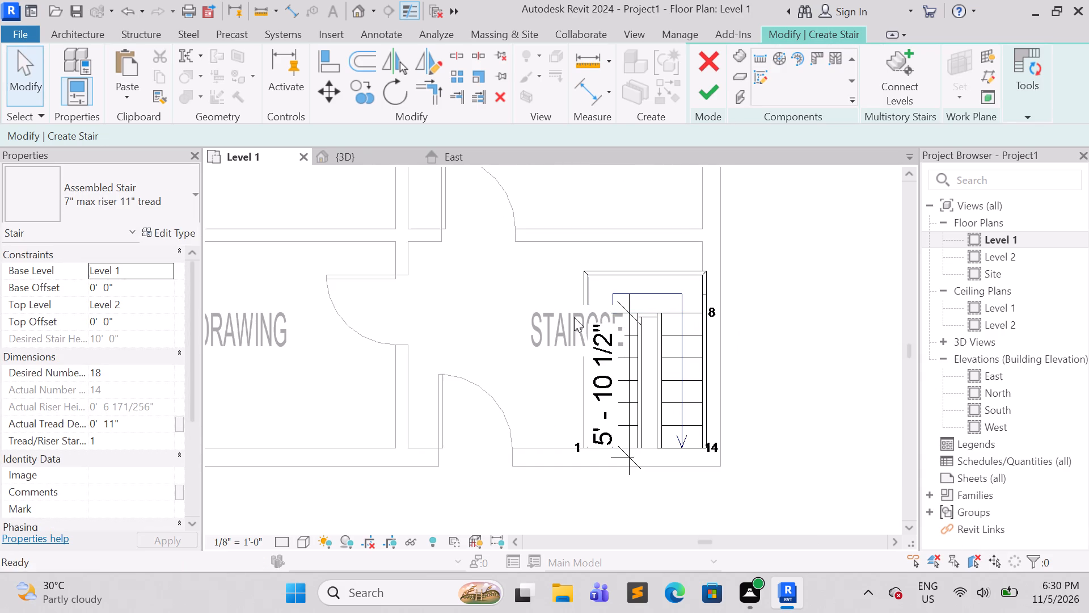
{"action": "key", "text": "Escape"}
{"action": "left_click", "coordinate": [603, 274]}
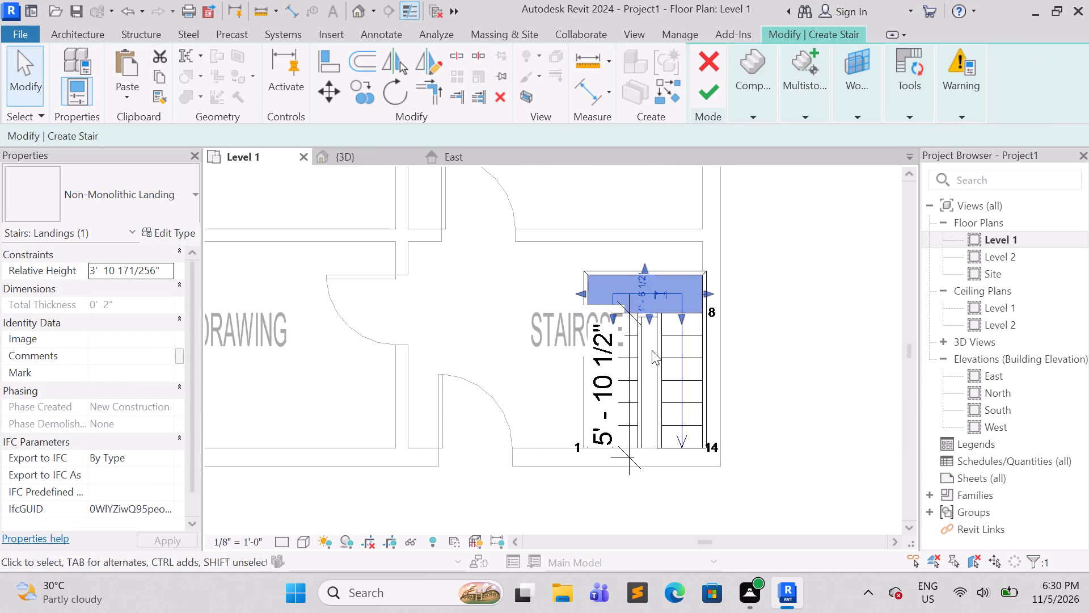
{"action": "left_click", "coordinate": [682, 386], "text": "ctrl"}
{"action": "left_click", "coordinate": [639, 402], "text": "ctrl"}
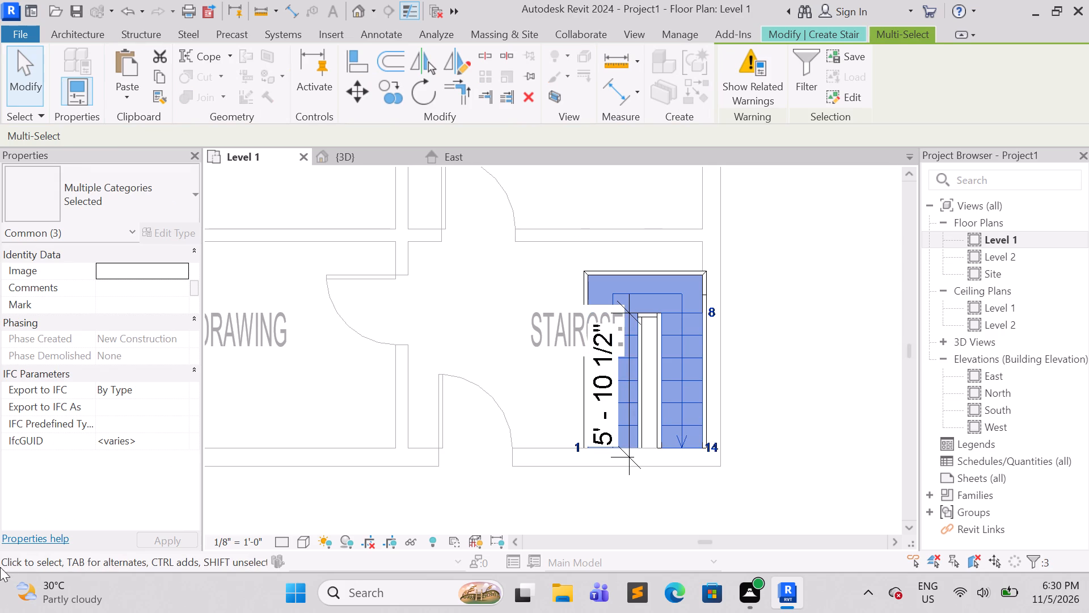
{"action": "left_click", "coordinate": [360, 102]}
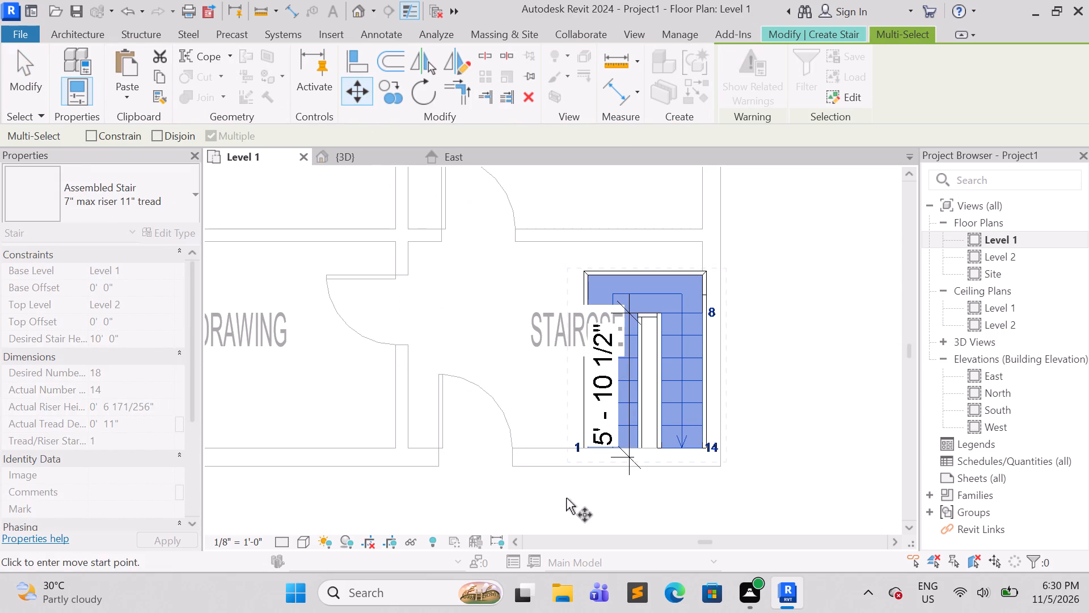
{"action": "left_click", "coordinate": [711, 447]}
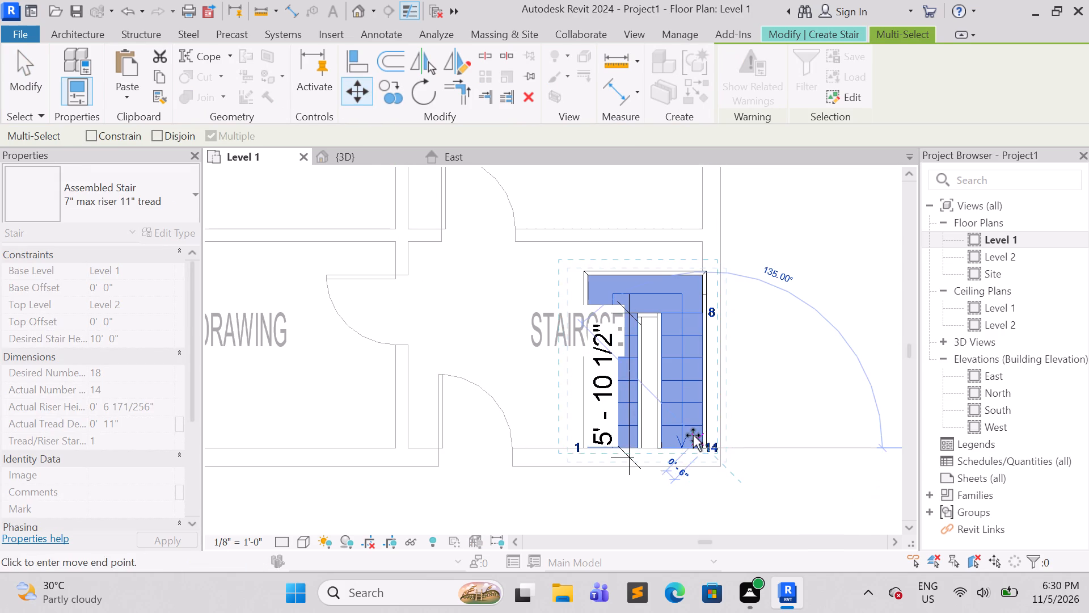
{"action": "left_click", "coordinate": [685, 436]}
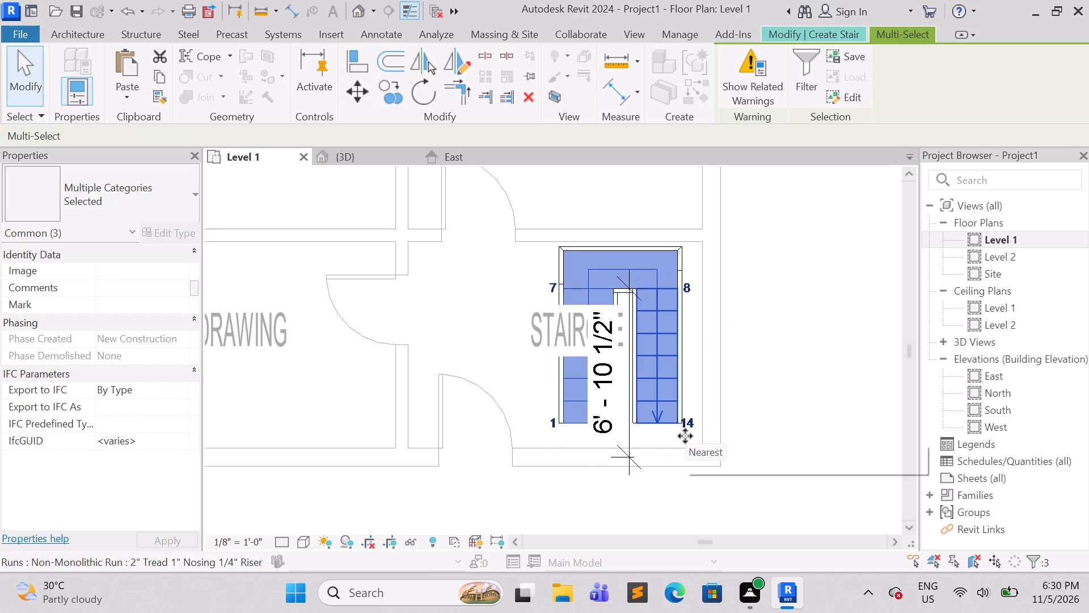
{"action": "key", "text": "Escape"}
Move the landing and both runs together so the second run's outer end corner meets the room's inner wall corner.
{"action": "scroll", "coordinate": [687, 425], "scroll_direction": "up", "scroll_amount": 3}
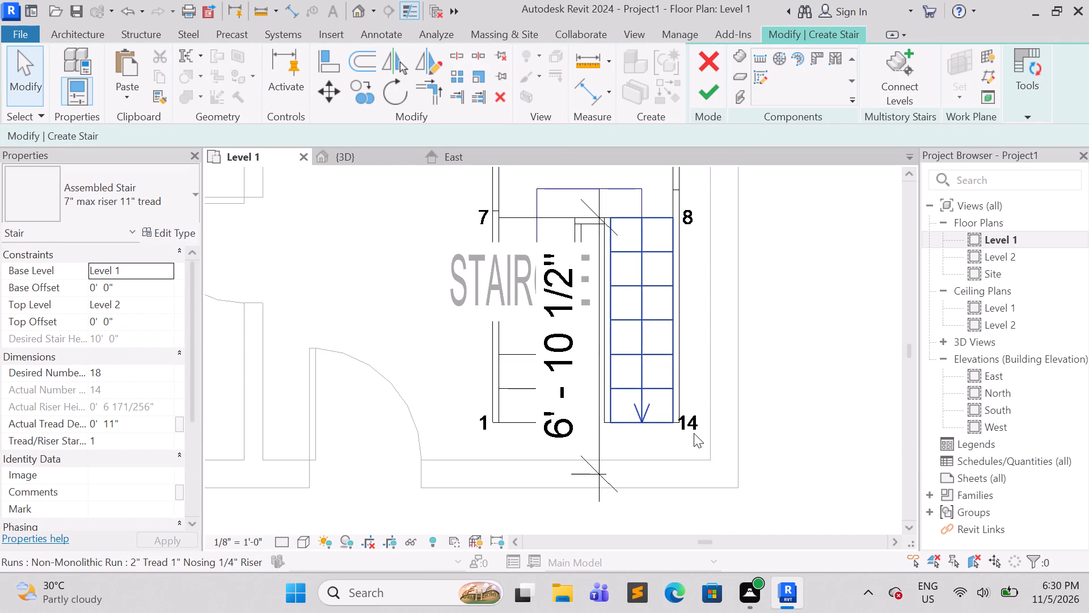
{"action": "left_click", "coordinate": [676, 413]}
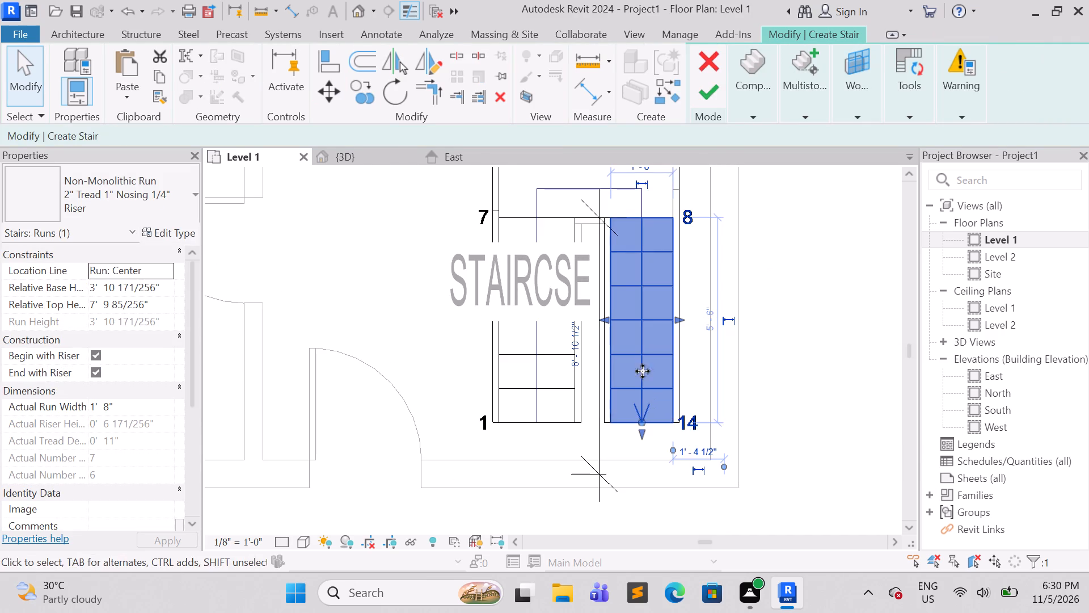
{"action": "left_click", "coordinate": [519, 200], "text": "ctrl"}
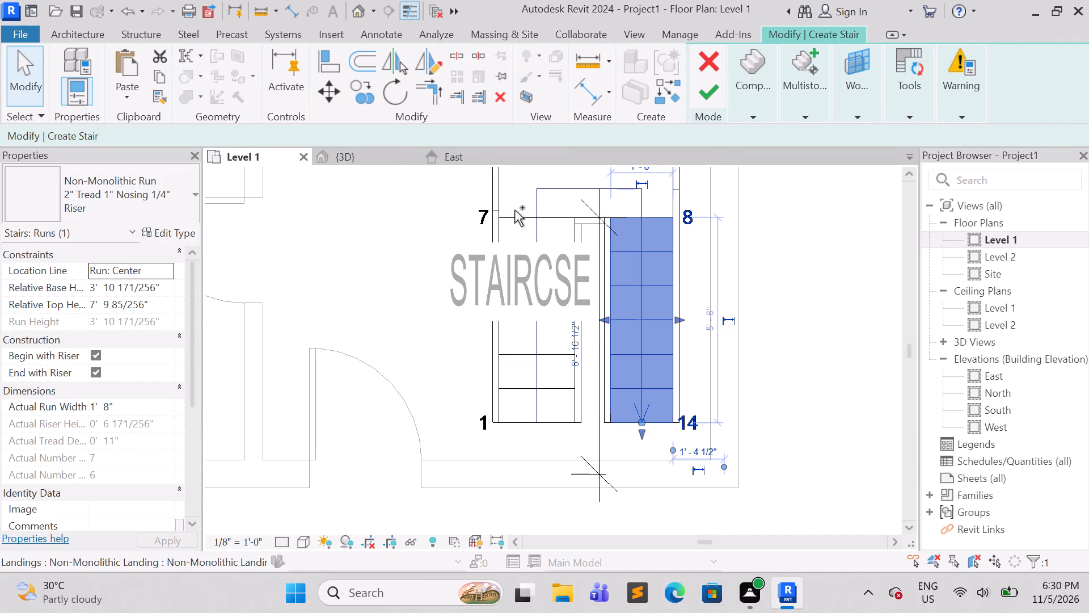
{"action": "left_click", "coordinate": [514, 209], "text": "ctrl"}
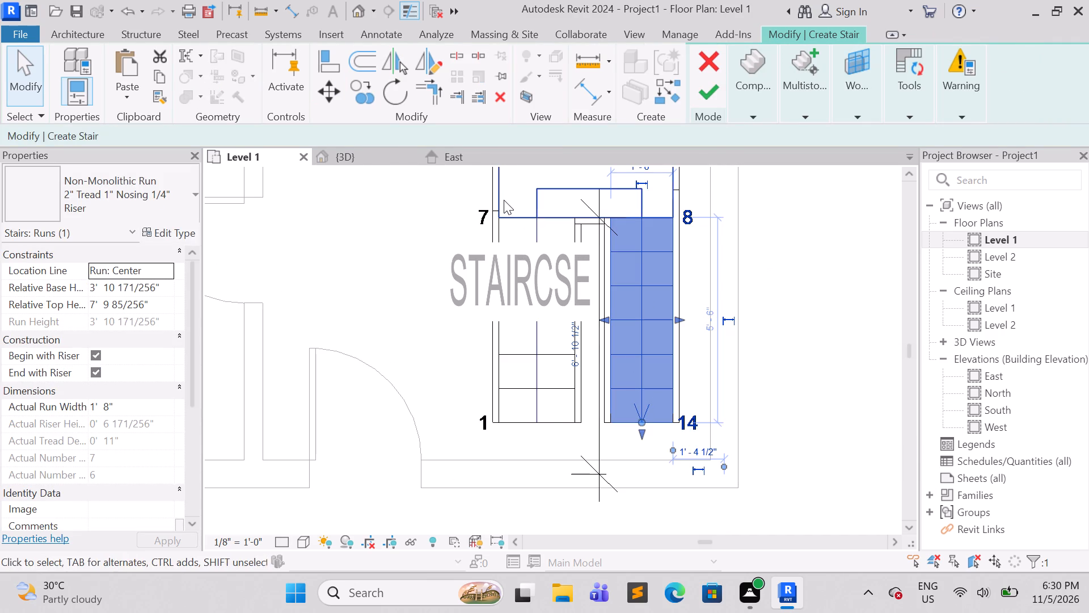
{"action": "left_click", "coordinate": [504, 200]}
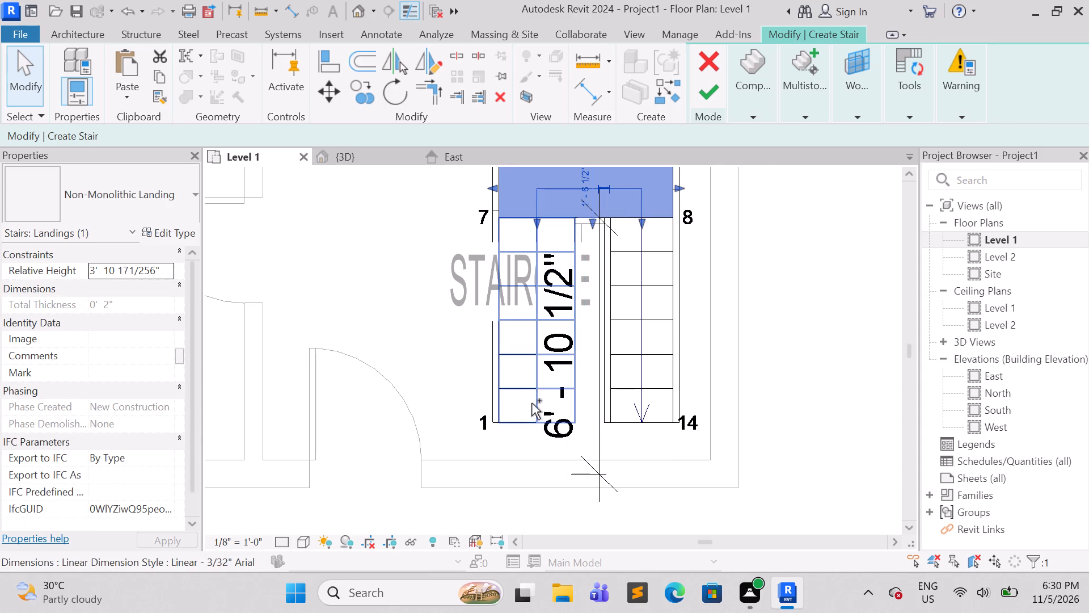
{"action": "left_click", "coordinate": [531, 408], "text": "ctrl"}
{"action": "left_click", "coordinate": [670, 421], "text": "ctrl"}
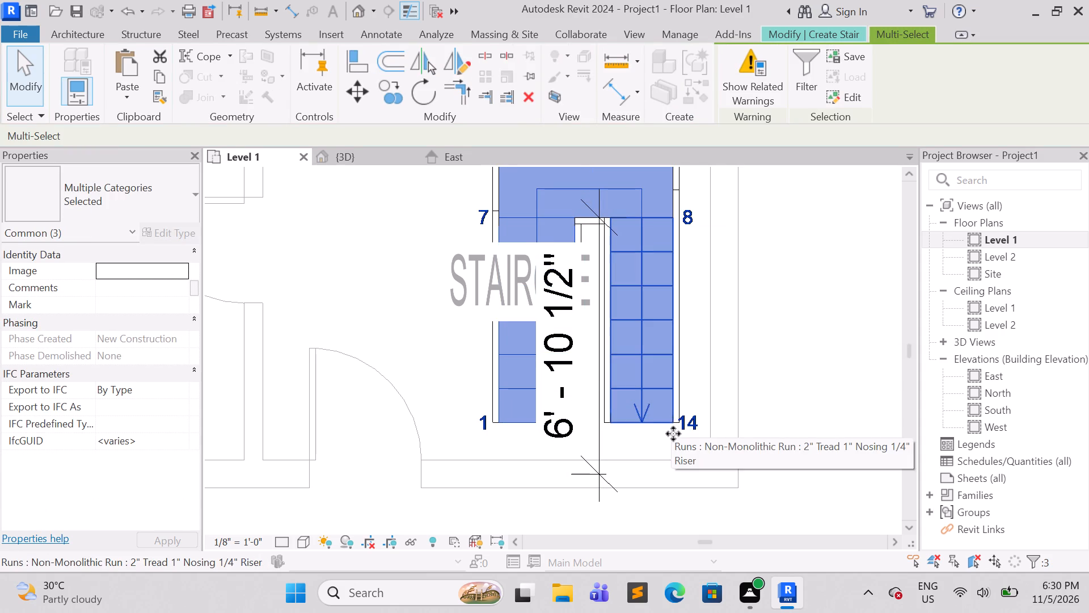
{"action": "left_click", "coordinate": [360, 94]}
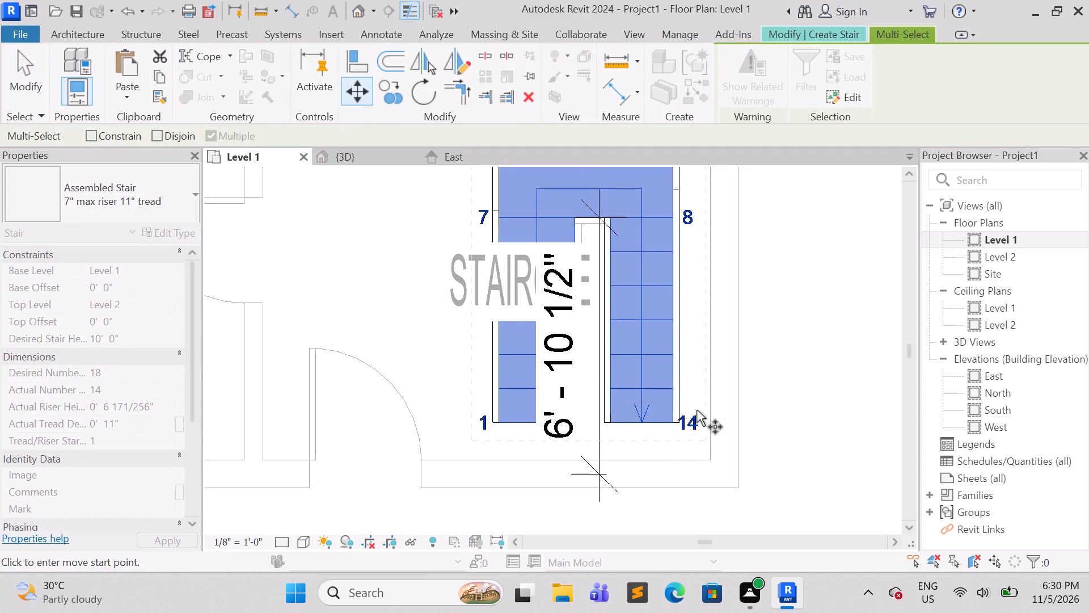
{"action": "left_click", "coordinate": [681, 425]}
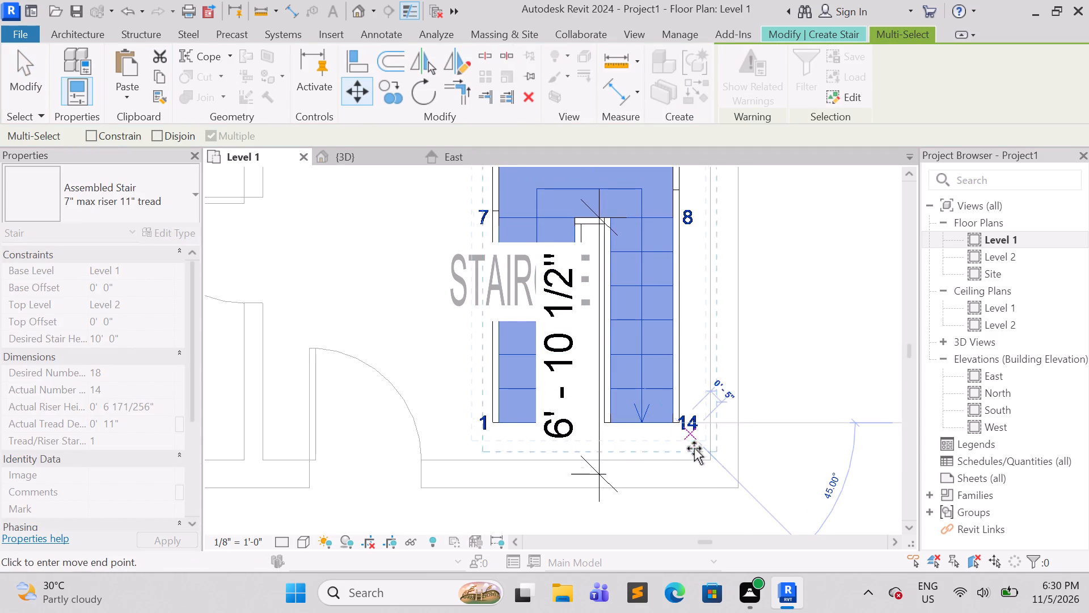
{"action": "left_click", "coordinate": [708, 461]}
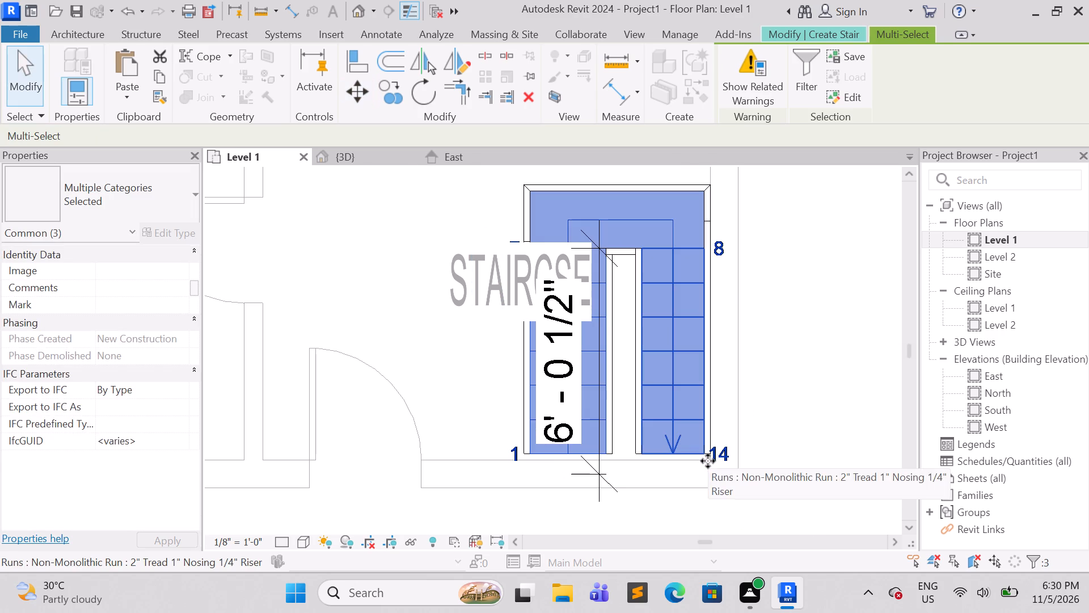
{"action": "key", "text": "Escape"}
Finish the stair edit for the repositioned U-shaped stair.
{"action": "scroll", "coordinate": [740, 443], "scroll_direction": "down", "scroll_amount": 3}
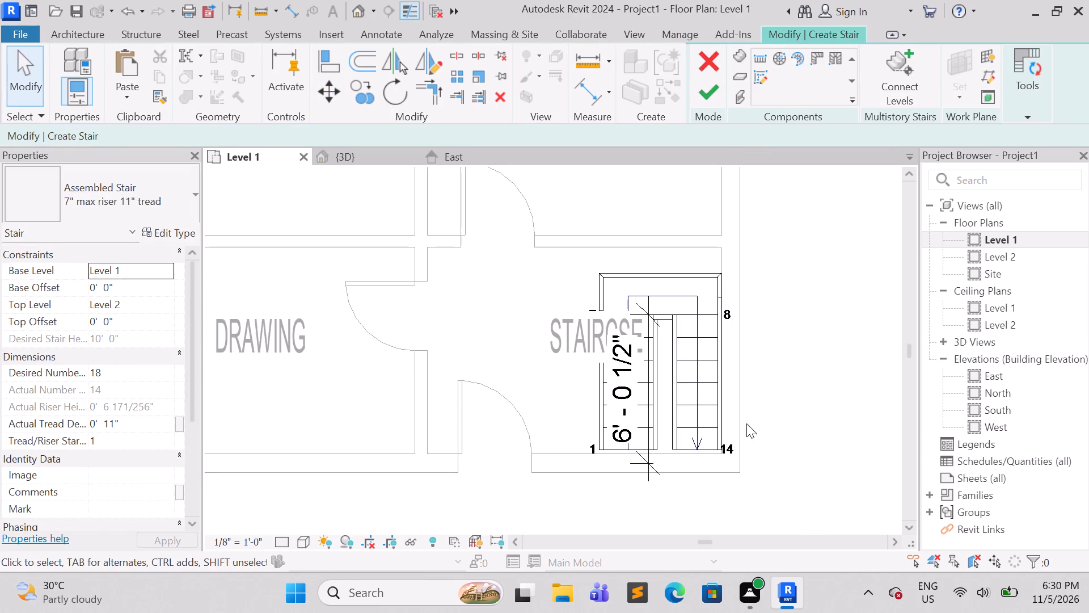
{"action": "scroll", "coordinate": [691, 106], "scroll_direction": "down", "scroll_amount": 3}
{"action": "scroll", "coordinate": [613, 404], "scroll_direction": "down", "scroll_amount": 4}
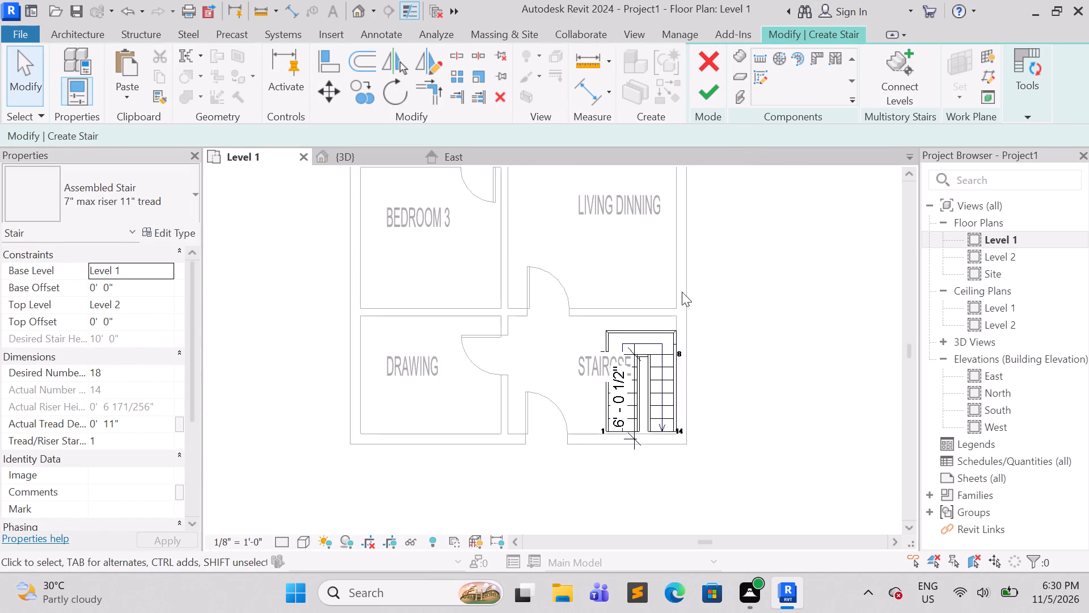
{"action": "scroll", "coordinate": [678, 287], "scroll_direction": "down", "scroll_amount": 4}
{"action": "middle_click_drag", "start_coordinate": [722, 300], "coordinate": [697, 471]}
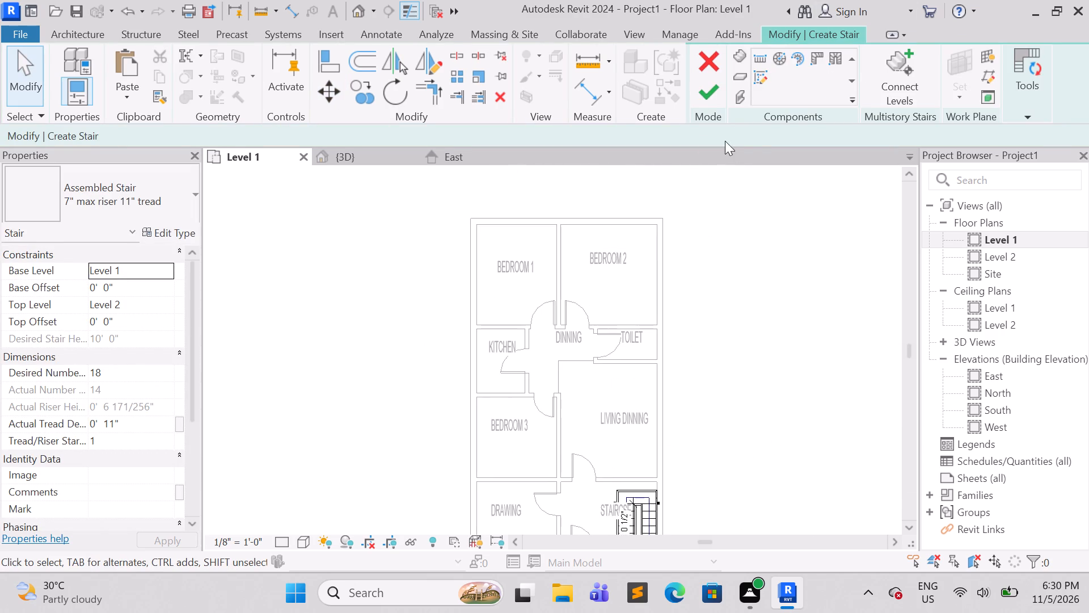
{"action": "left_click", "coordinate": [708, 97]}
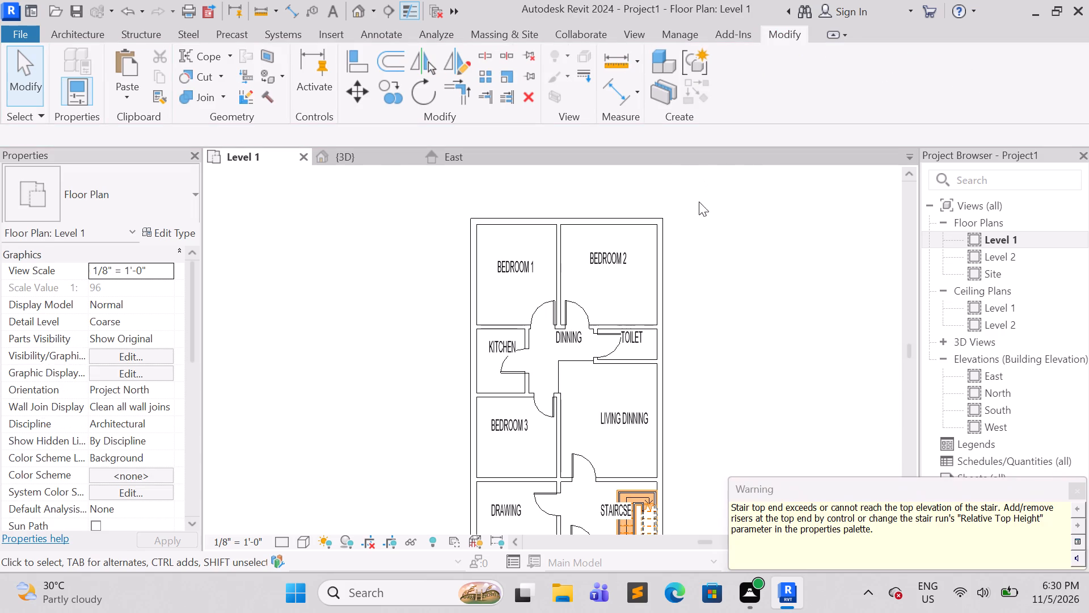
{"action": "left_click", "coordinate": [1078, 489]}
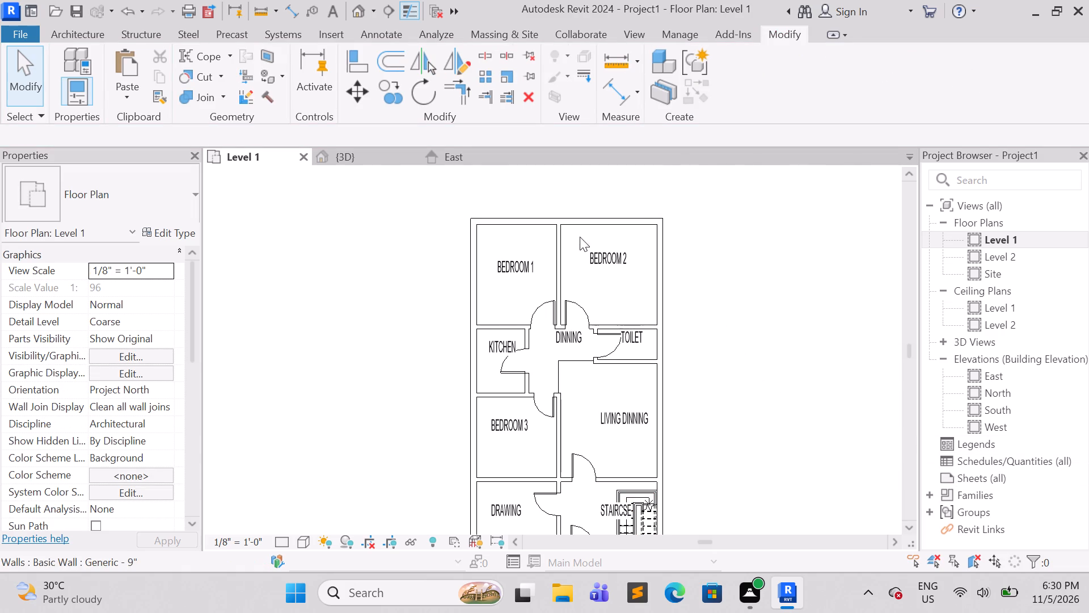
In the 3D view, set the unconnected height of the overly tall Generic - 6" interior wall to 10'.
{"action": "scroll", "coordinate": [590, 250], "scroll_direction": "down", "scroll_amount": 4}
{"action": "left_click", "coordinate": [389, 155]}
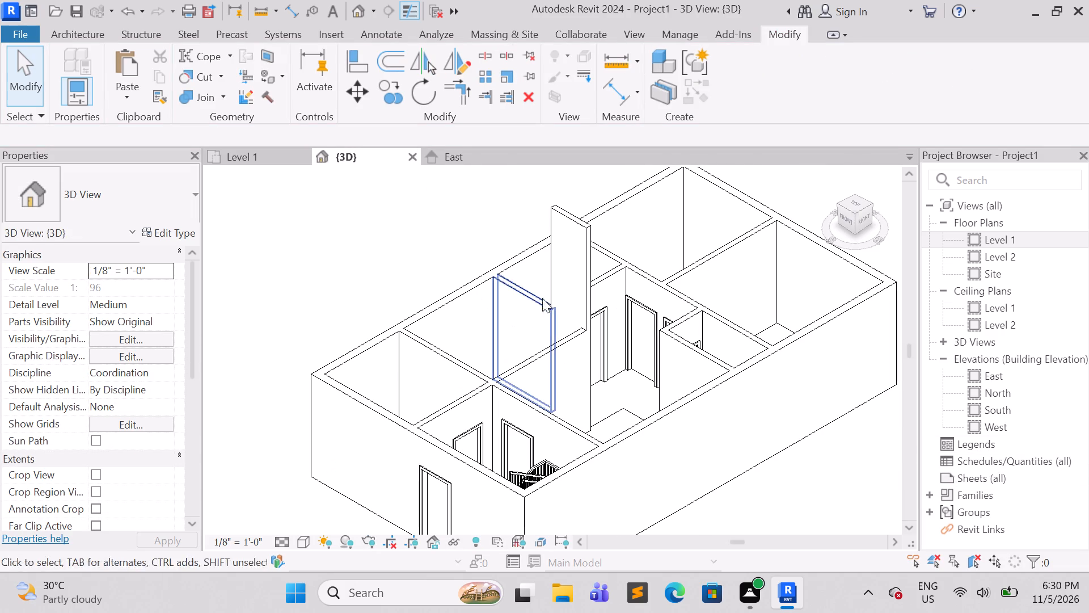
{"action": "left_click", "coordinate": [581, 230]}
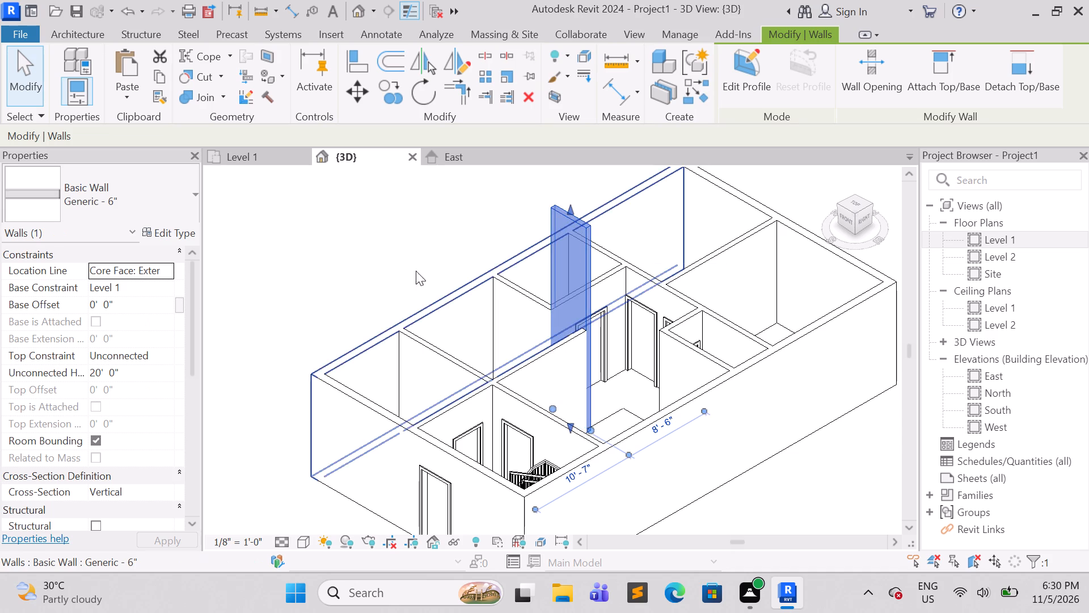
{"action": "left_click", "coordinate": [139, 372]}
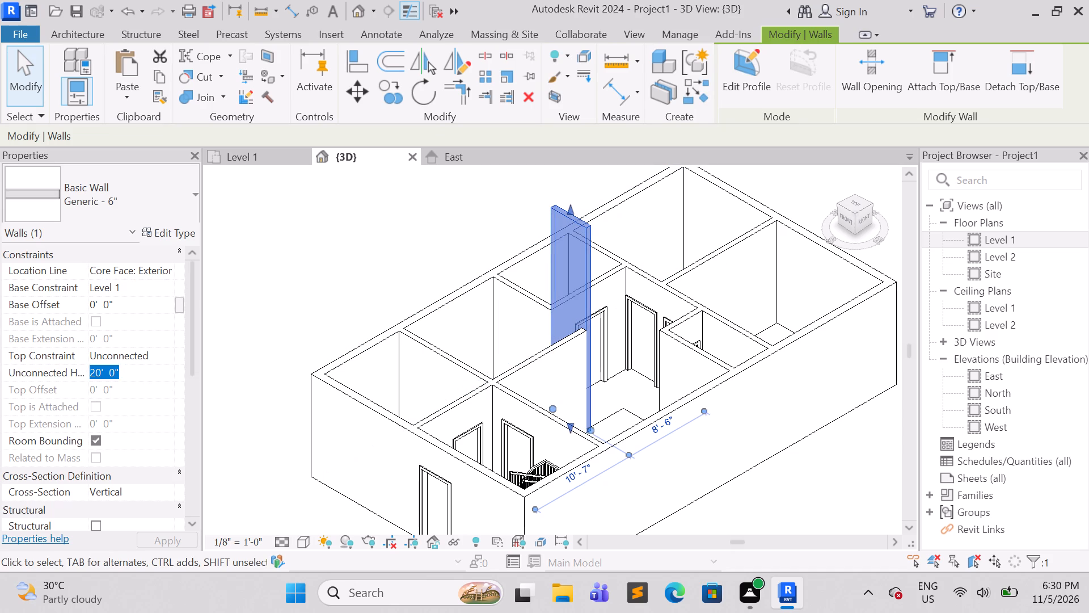
{"action": "key", "text": "BackSpace"}
{"action": "key", "text": "BackSpace"}
{"action": "key", "text": "BackSpace"}
{"action": "key", "text": "BackSpace"}
{"action": "key", "text": "BackSpace"}
{"action": "key", "text": "1"}
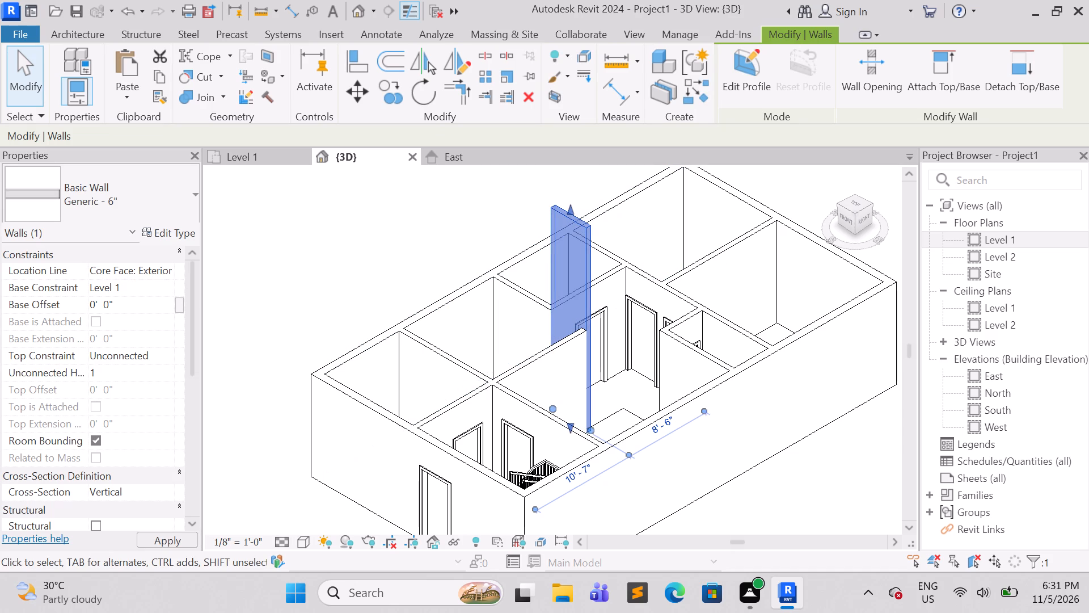
{"action": "key", "text": "0"}
{"action": "key", "text": "apostrophe"}
{"action": "key", "text": "Return"}
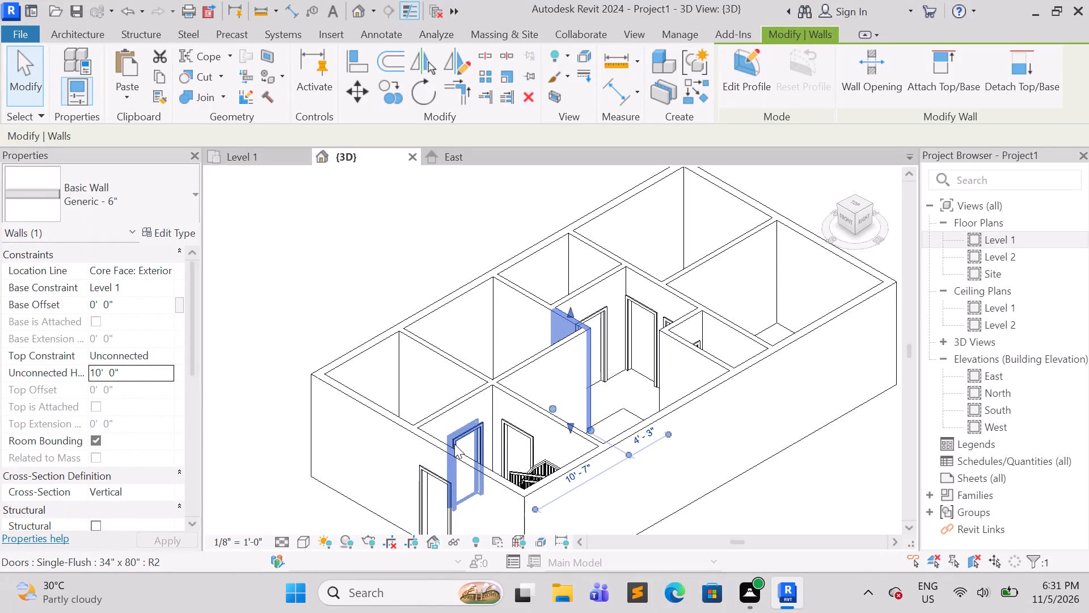
{"action": "key", "text": "Escape"}
Examine the stair's inner and outer handrail railings and their shared properties in the 3D view.
{"action": "scroll", "coordinate": [539, 473], "scroll_direction": "up", "scroll_amount": 3}
{"action": "left_click", "coordinate": [539, 468]}
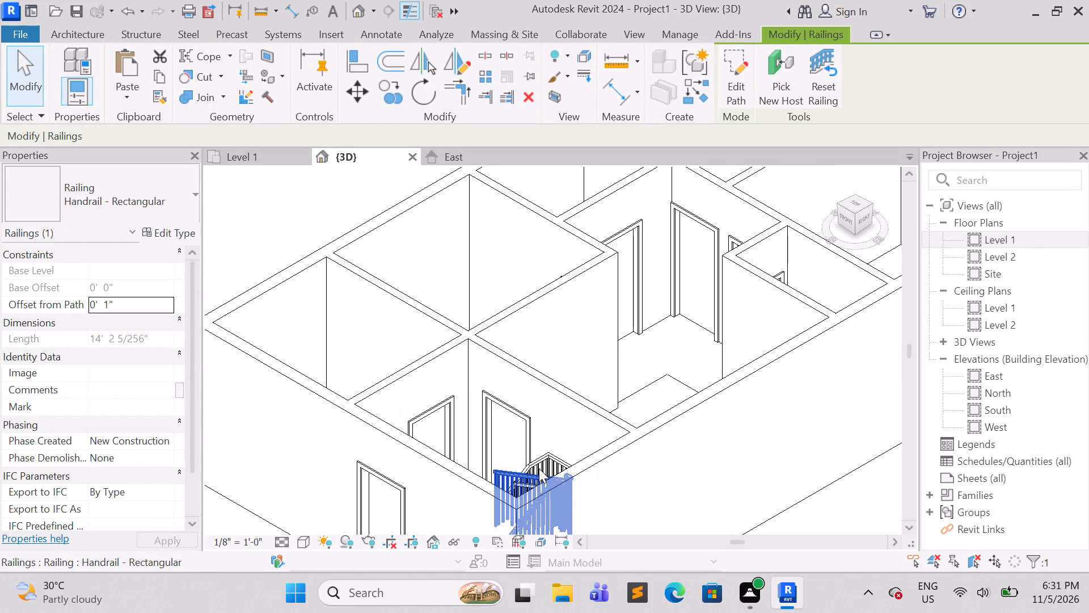
{"action": "left_click", "coordinate": [541, 466]}
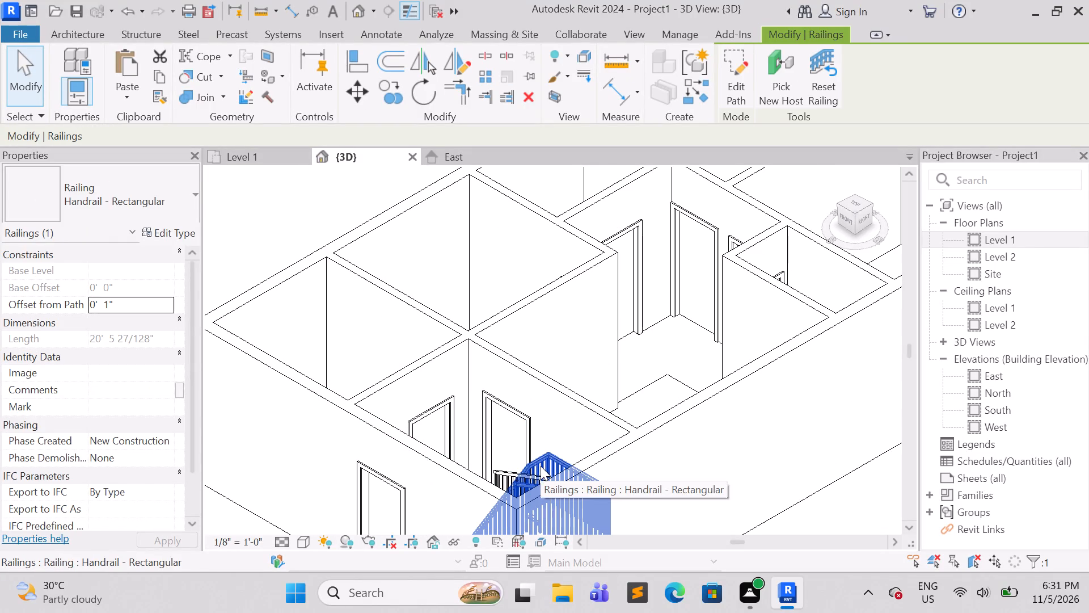
{"action": "left_click", "coordinate": [513, 473], "text": "ctrl"}
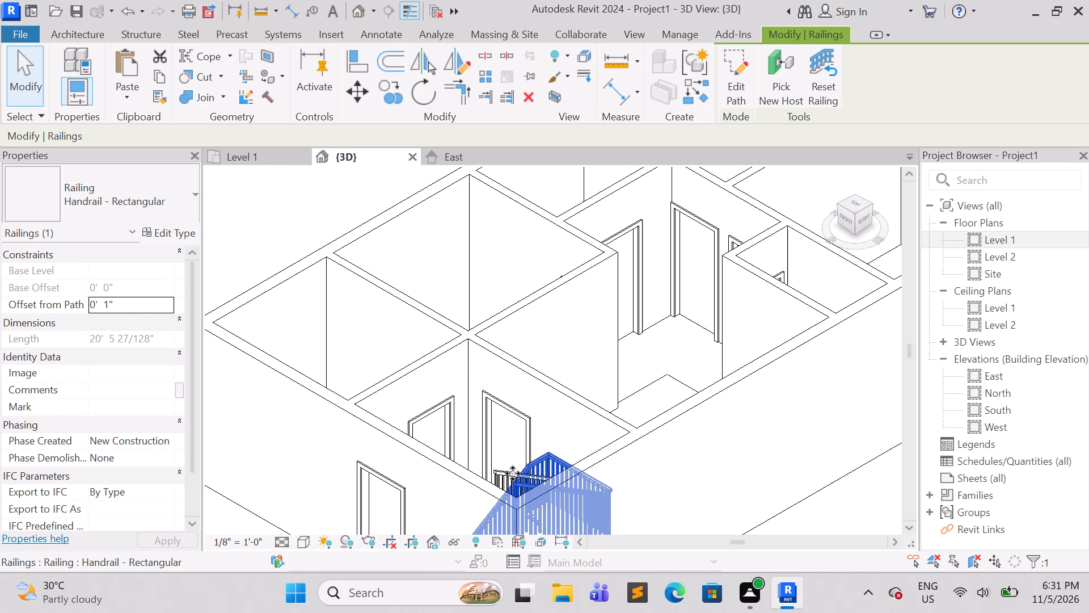
{"action": "key", "text": "Escape"}
{"action": "key", "text": "Escape"}
{"action": "key", "text": "Escape"}
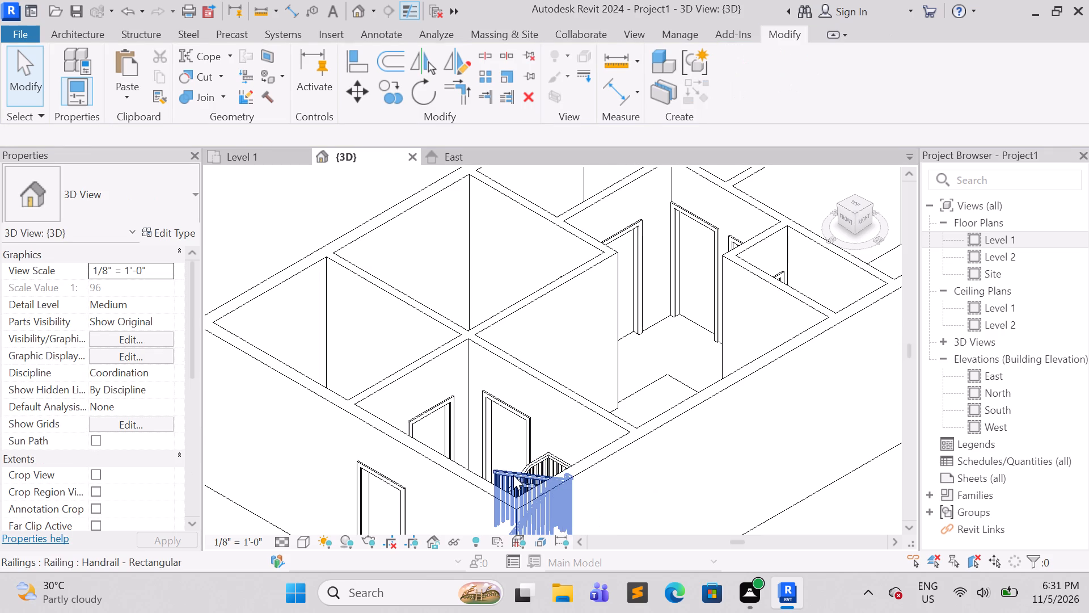
{"action": "key", "text": "Escape"}
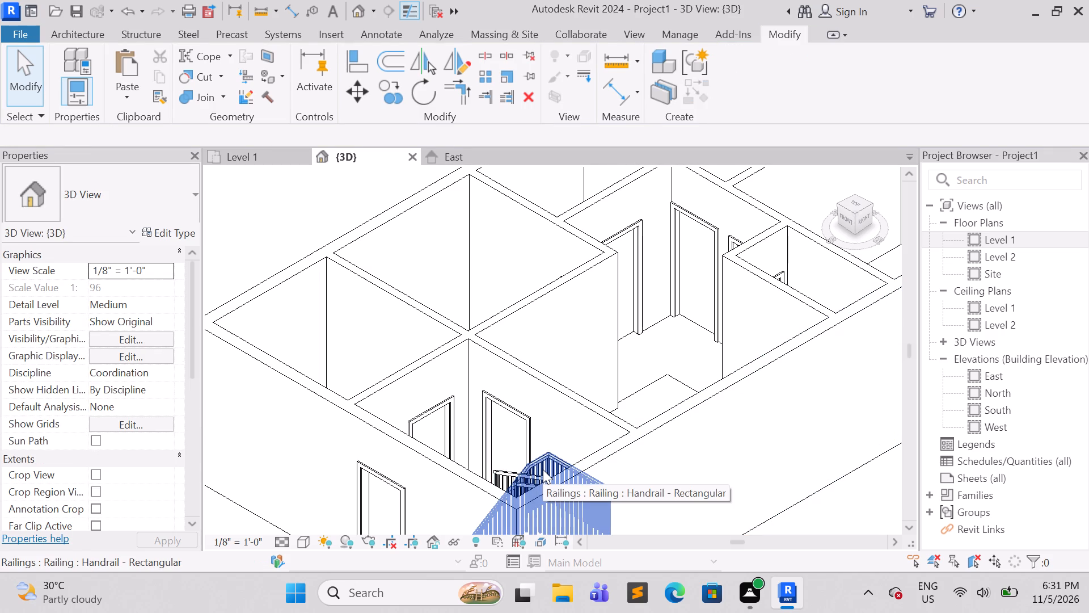
{"action": "left_click", "coordinate": [543, 469], "text": "ctrl"}
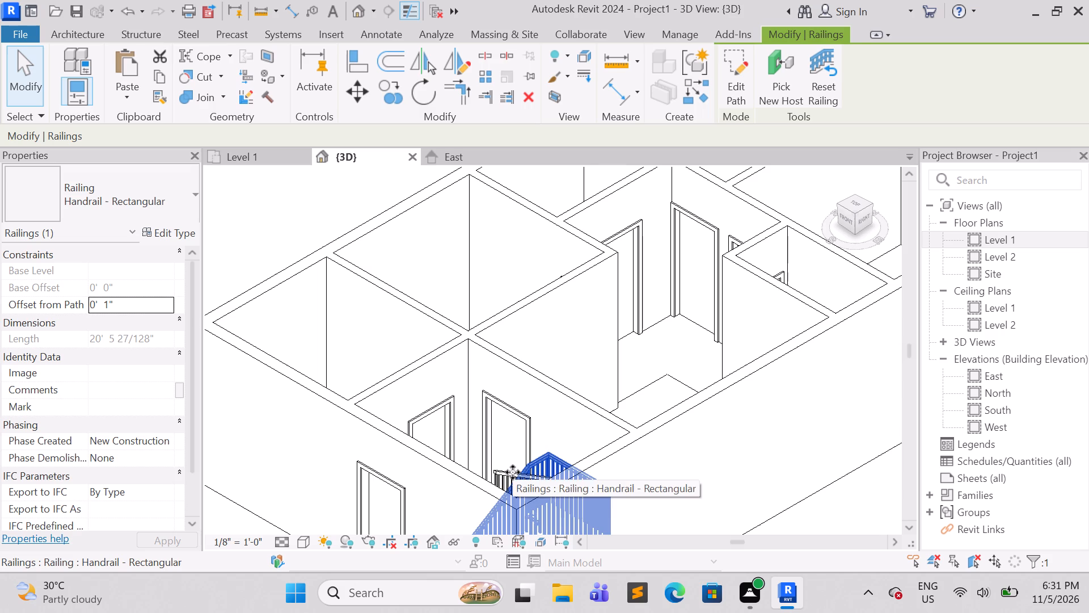
{"action": "left_click", "coordinate": [509, 474], "text": "ctrl"}
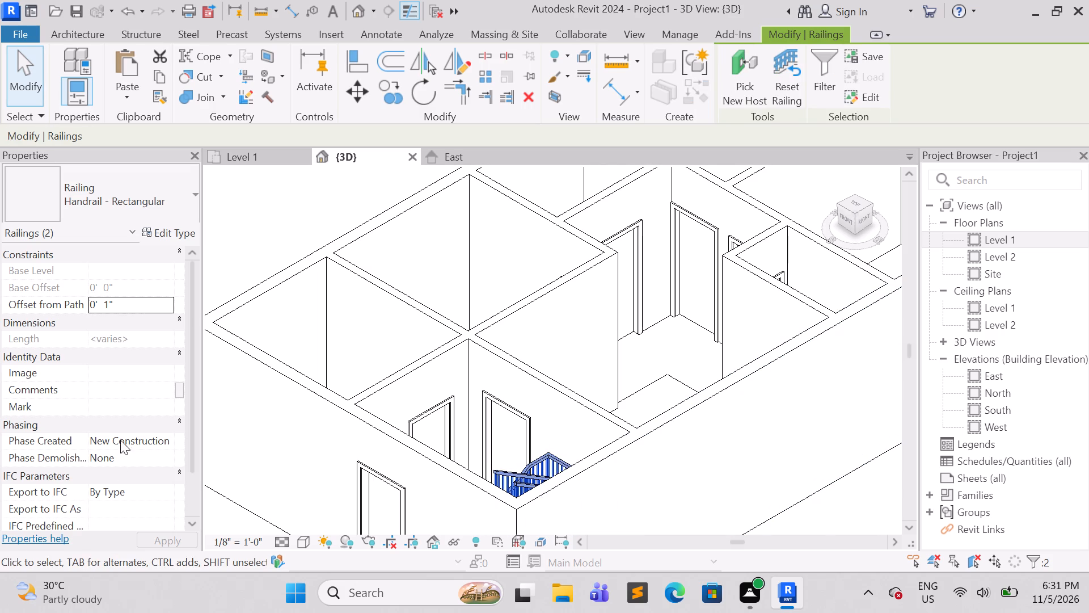
{"action": "scroll", "coordinate": [85, 375], "scroll_direction": "down", "scroll_amount": 4}
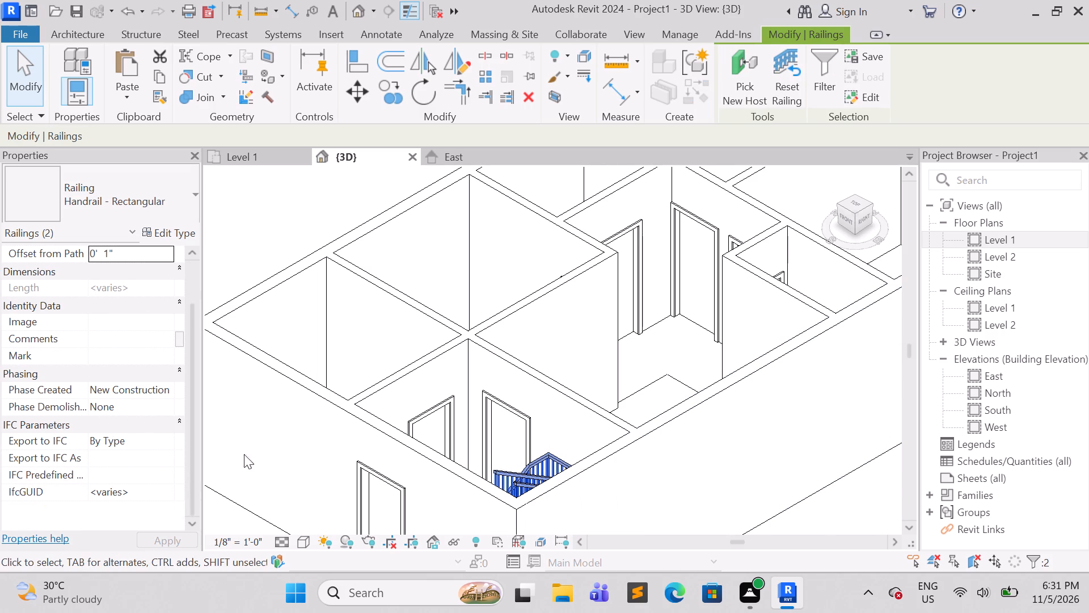
{"action": "key", "text": "Escape"}
{"action": "key", "text": "Escape"}
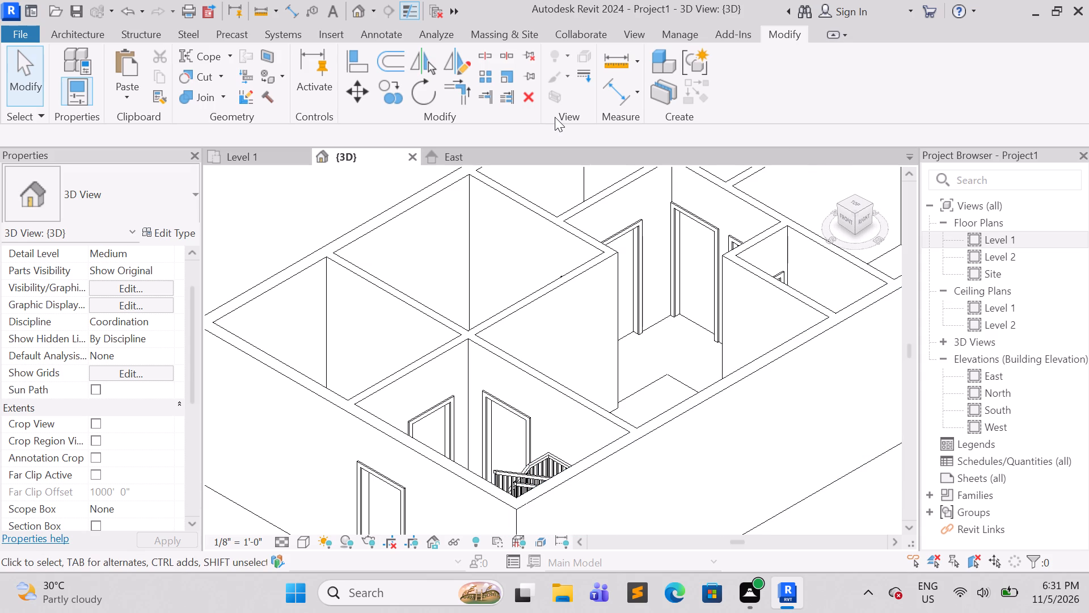
Examine the U-shaped stair and its 7" max riser 11" tread type properties in the 3D view.
{"action": "scroll", "coordinate": [668, 53], "scroll_direction": "down", "scroll_amount": 1}
{"action": "middle_click_drag", "start_coordinate": [569, 299], "coordinate": [712, 376]}
{"action": "scroll", "coordinate": [701, 389], "scroll_direction": "up", "scroll_amount": 3}
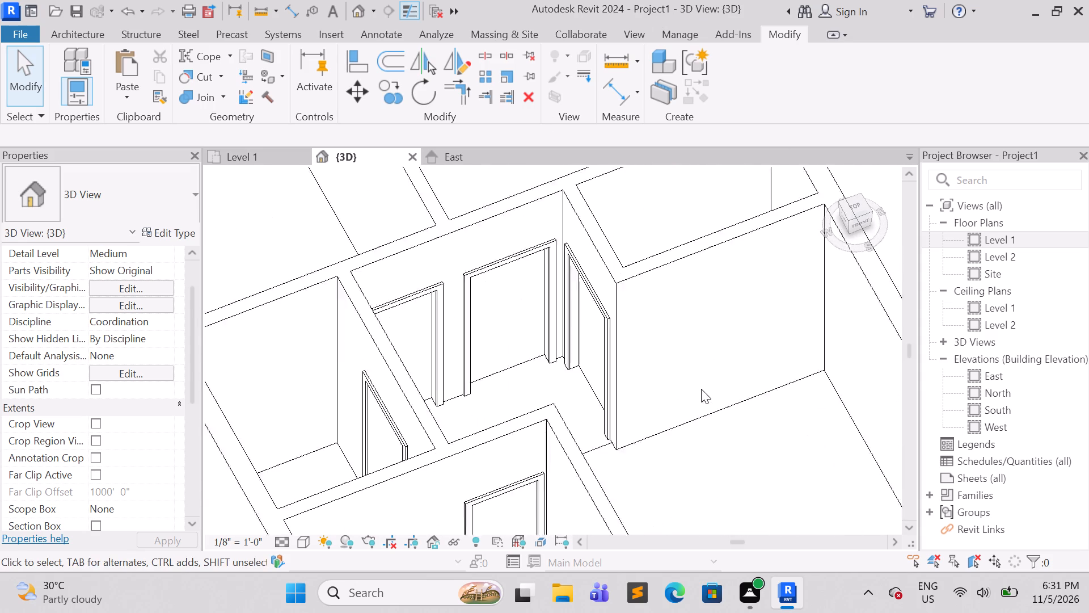
{"action": "scroll", "coordinate": [701, 389], "scroll_direction": "up", "scroll_amount": 1}
{"action": "scroll", "coordinate": [639, 378], "scroll_direction": "down", "scroll_amount": 7}
{"action": "middle_click_drag", "start_coordinate": [636, 384], "coordinate": [573, 301]}
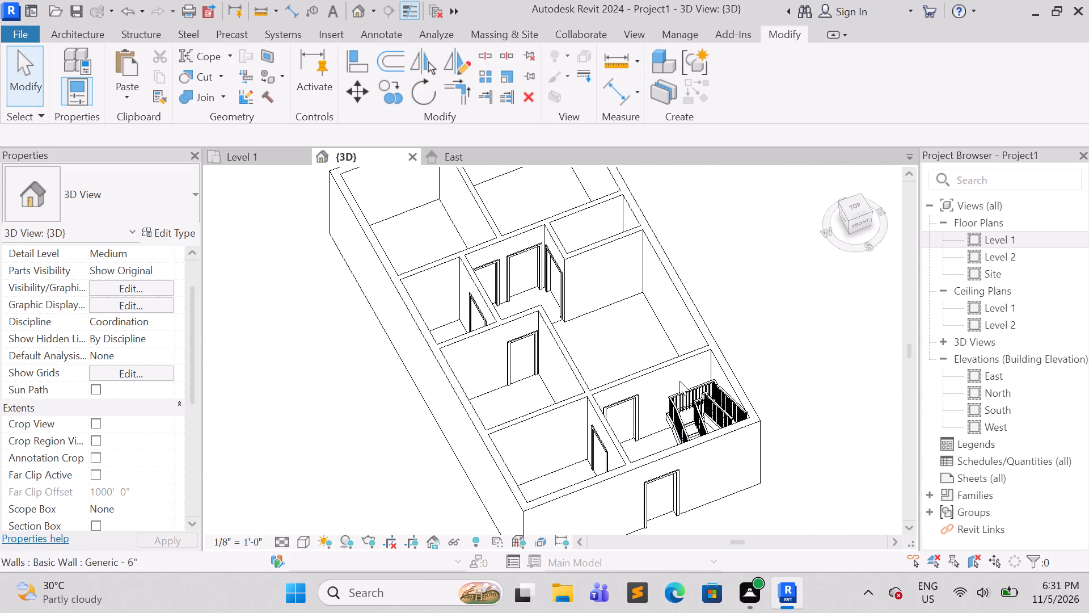
{"action": "left_click", "coordinate": [721, 402]}
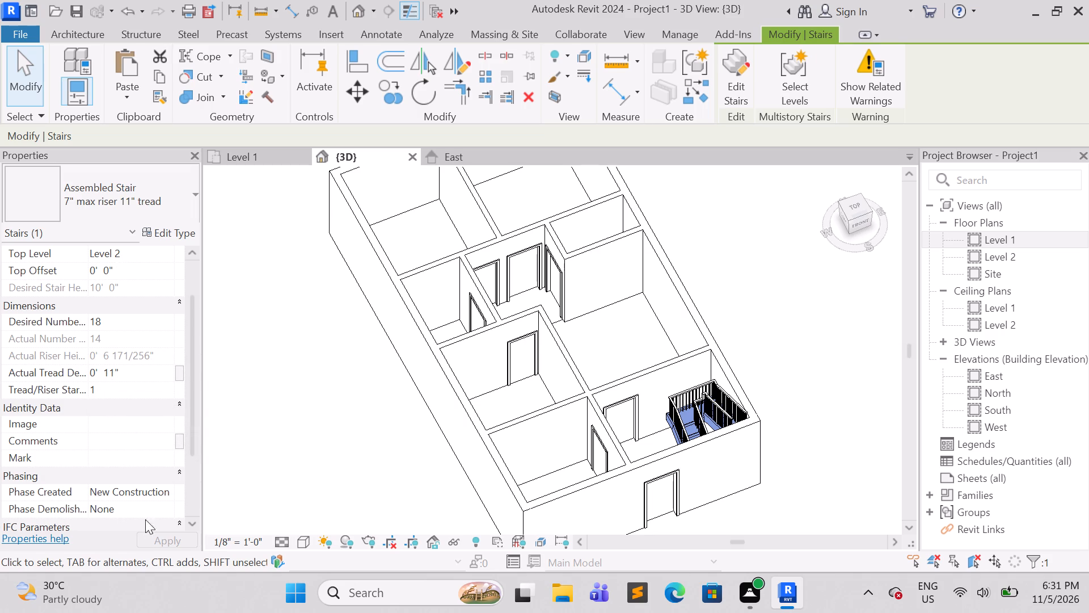
{"action": "left_click", "coordinate": [166, 234]}
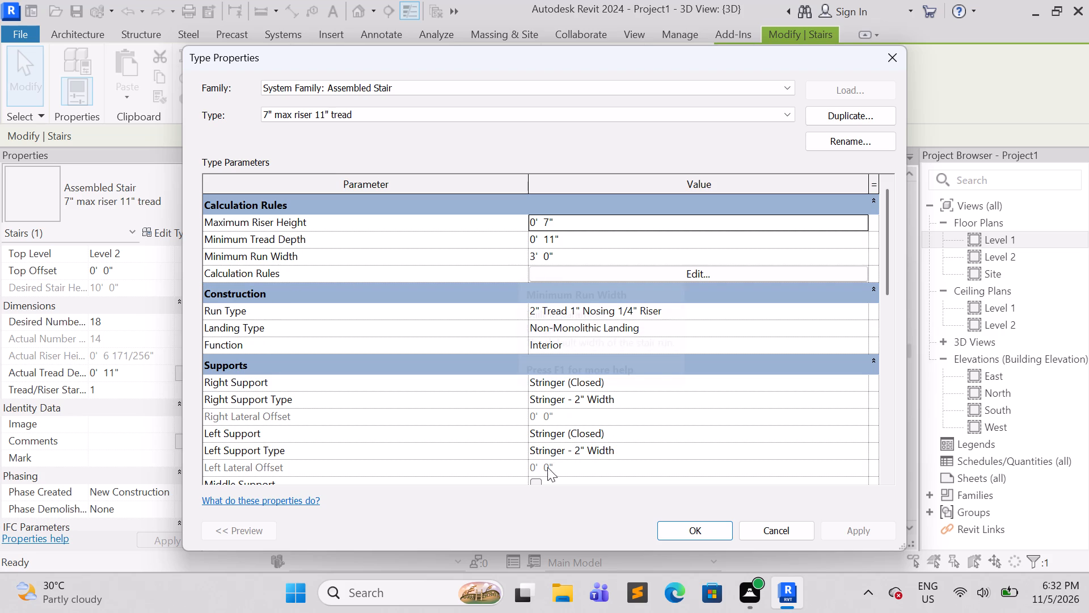
{"action": "scroll", "coordinate": [504, 429], "scroll_direction": "down", "scroll_amount": 3}
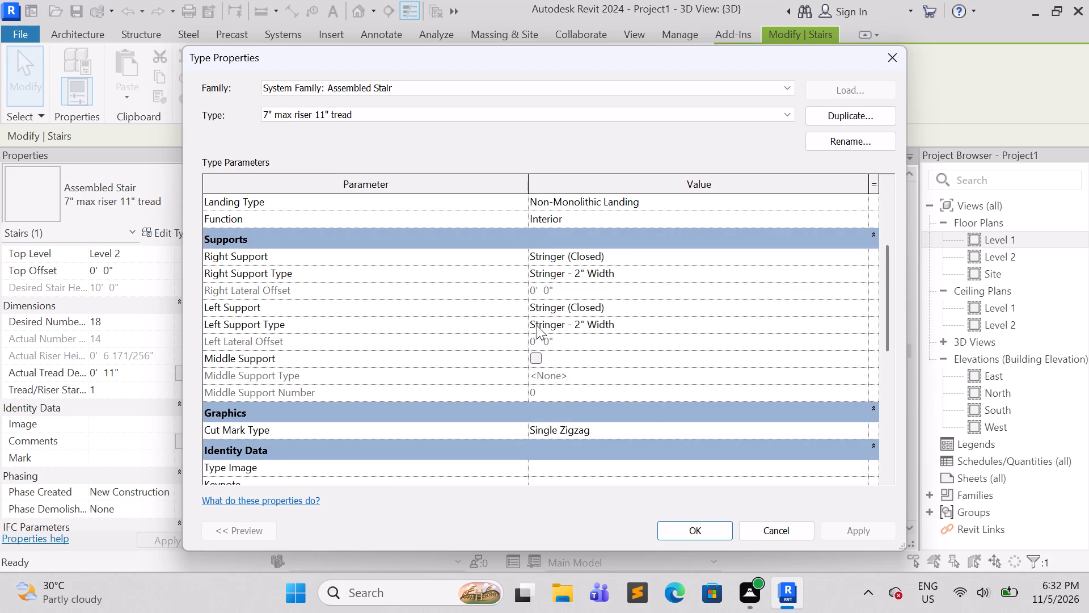
{"action": "scroll", "coordinate": [544, 289], "scroll_direction": "up", "scroll_amount": 2}
{"action": "left_click", "coordinate": [892, 55]}
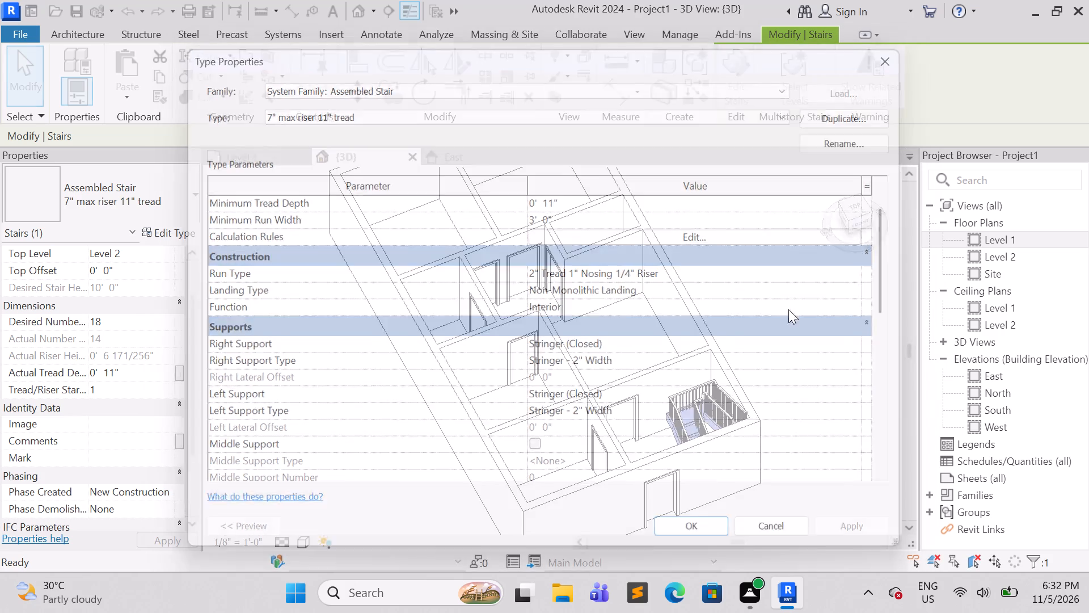
{"action": "left_click", "coordinate": [853, 396]}
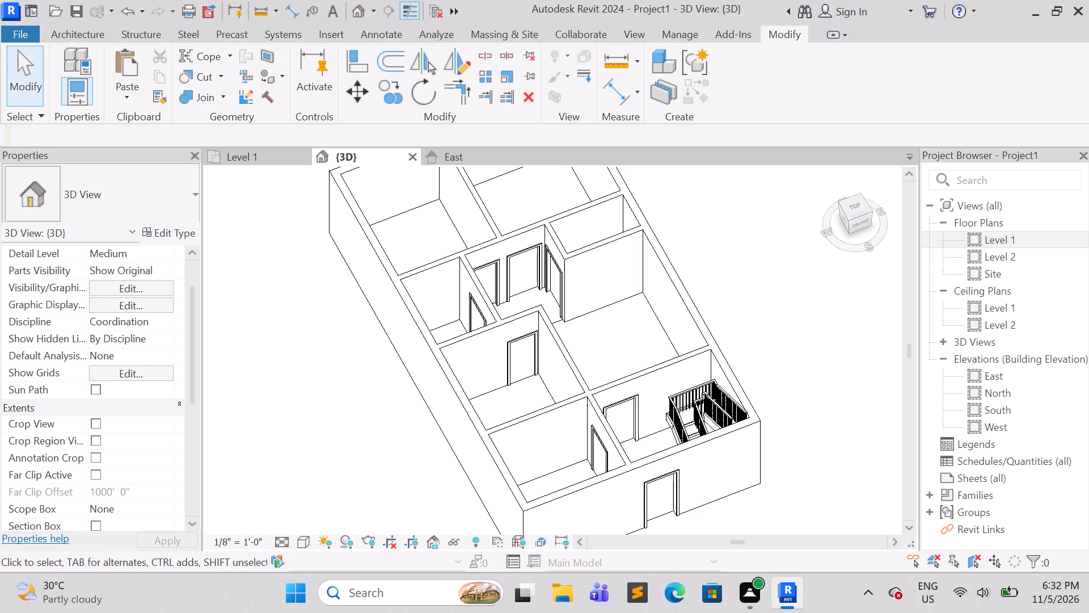
Set the 3D view's visual style to Consistent Colors and look over the model from the front and above.
{"action": "left_click", "coordinate": [301, 545]}
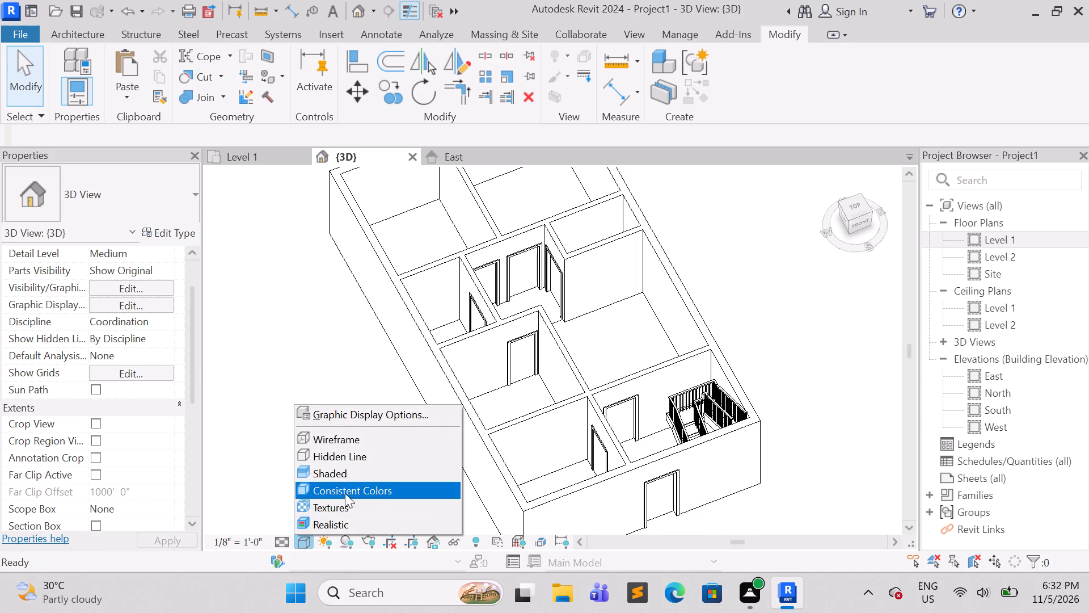
{"action": "left_click", "coordinate": [350, 492]}
{"action": "middle_click_drag", "start_coordinate": [671, 436], "coordinate": [568, 422]}
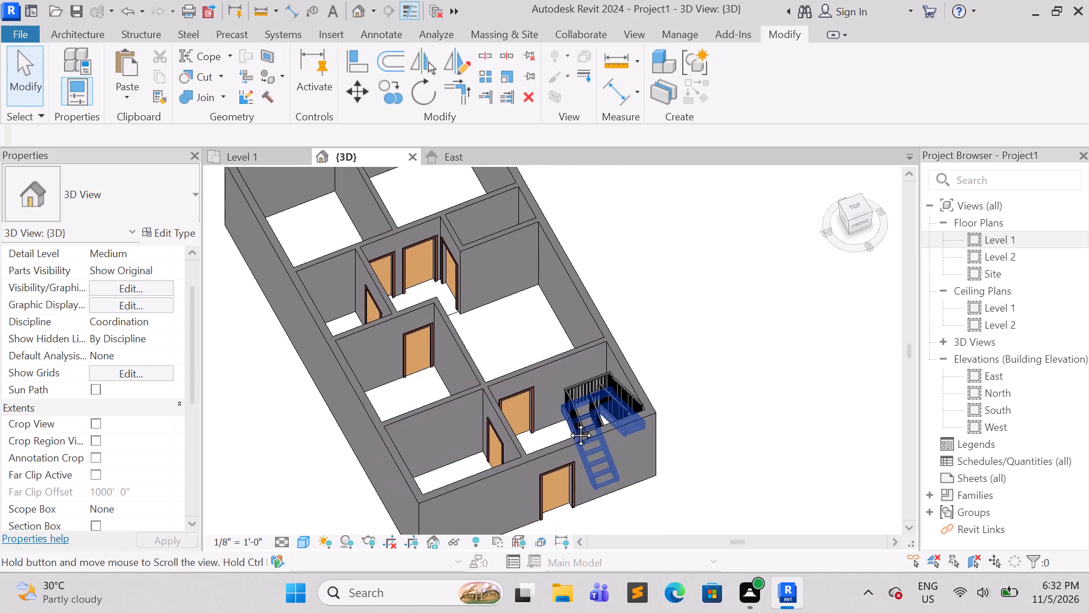
{"action": "middle_click_drag", "start_coordinate": [568, 422], "coordinate": [526, 446]}
{"action": "middle_click_drag", "start_coordinate": [497, 445], "coordinate": [482, 399]}
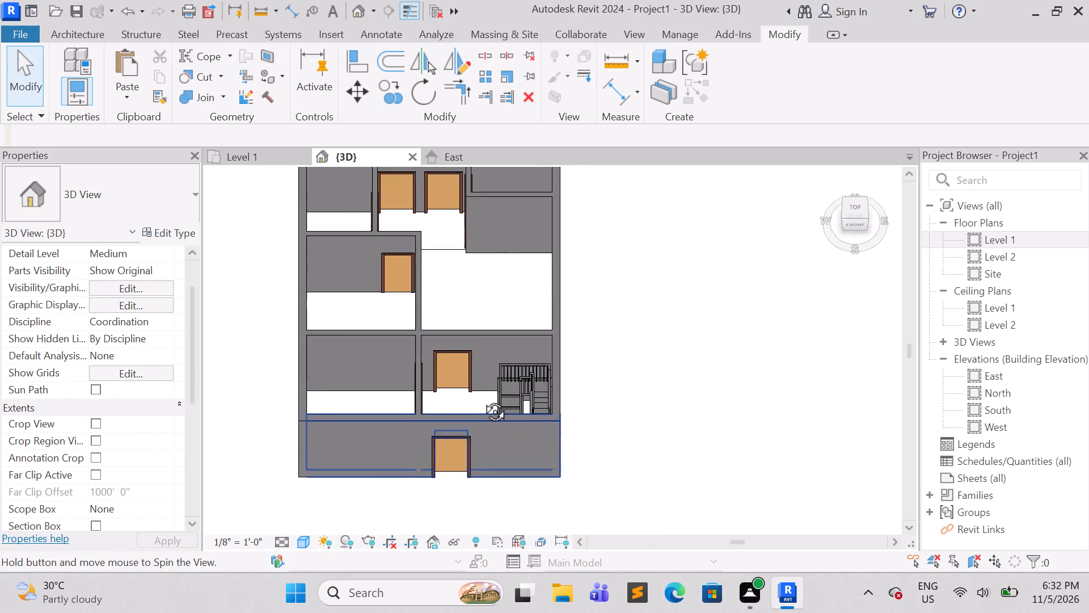
{"action": "middle_click_drag", "start_coordinate": [482, 399], "coordinate": [463, 263]}
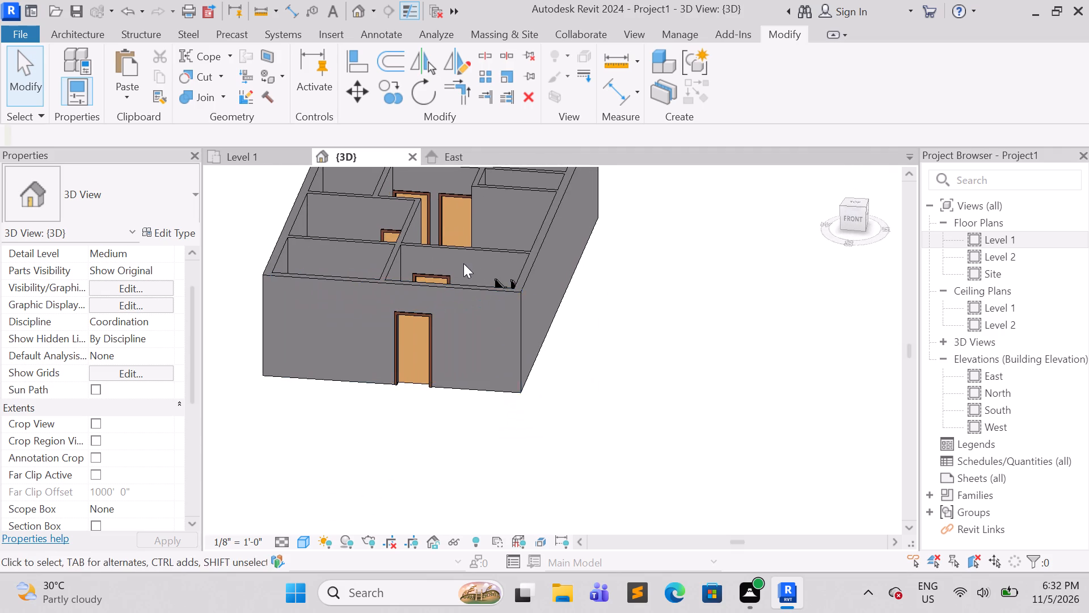
{"action": "middle_click_drag", "start_coordinate": [463, 263], "coordinate": [508, 405]}
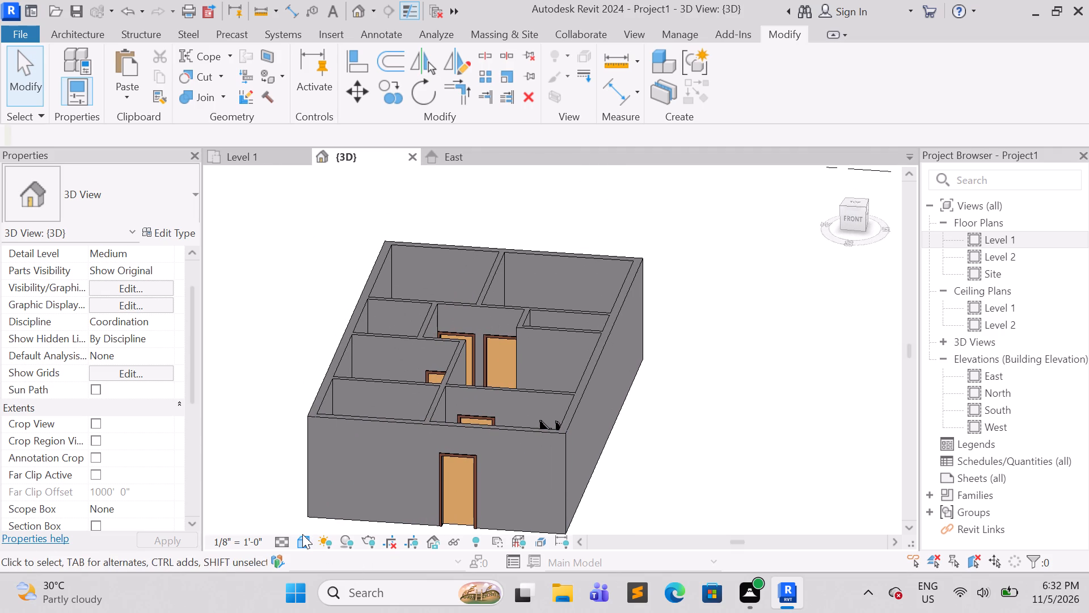
{"action": "left_click", "coordinate": [302, 534]}
{"action": "left_click_drag", "start_coordinate": [304, 538], "coordinate": [311, 539]}
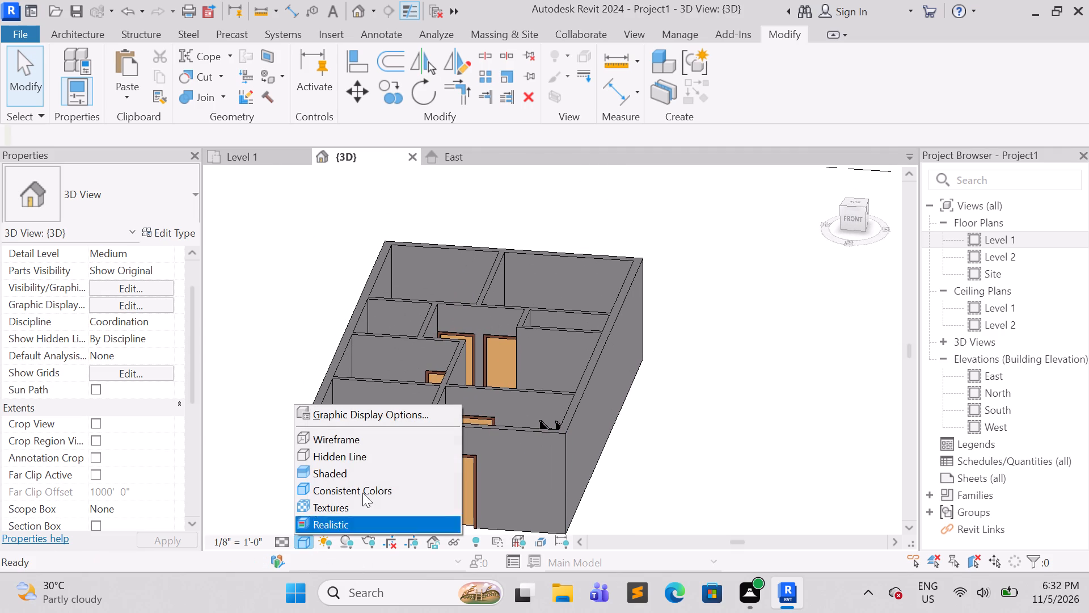
Look over the Level 1 ceiling plan, return to the Level 1 floor plan, and close the ceiling plan view.
{"action": "double_click", "coordinate": [999, 314]}
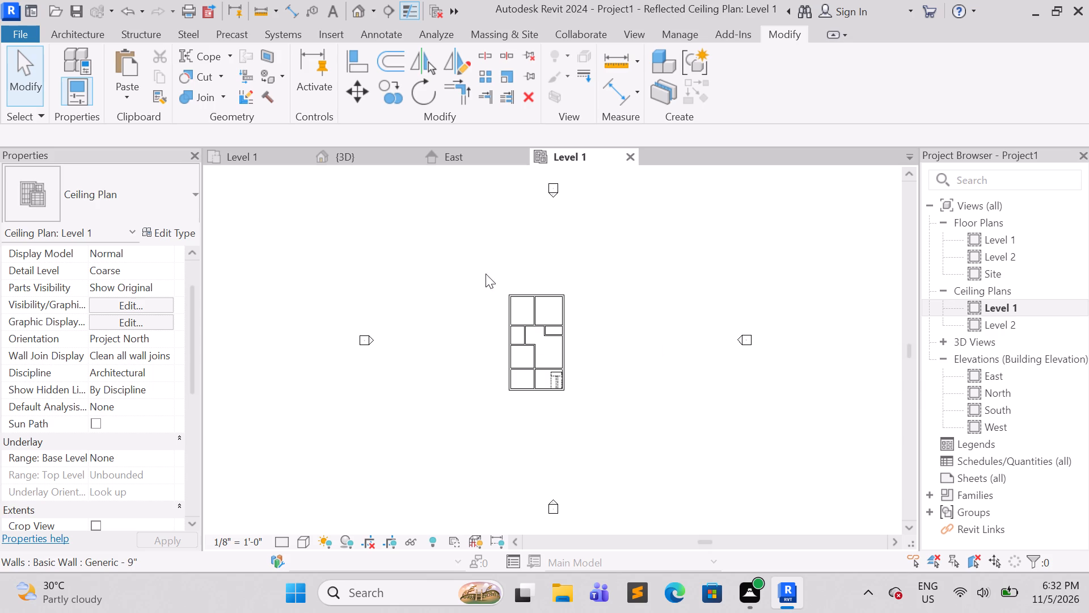
{"action": "scroll", "coordinate": [547, 350], "scroll_direction": "up", "scroll_amount": 6}
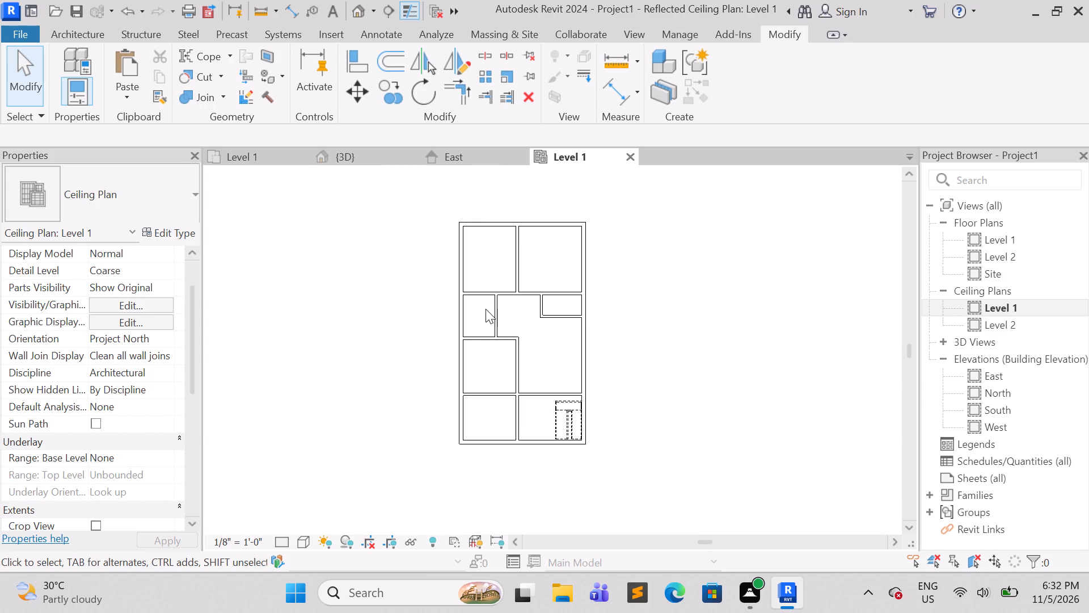
{"action": "left_click", "coordinate": [248, 154]}
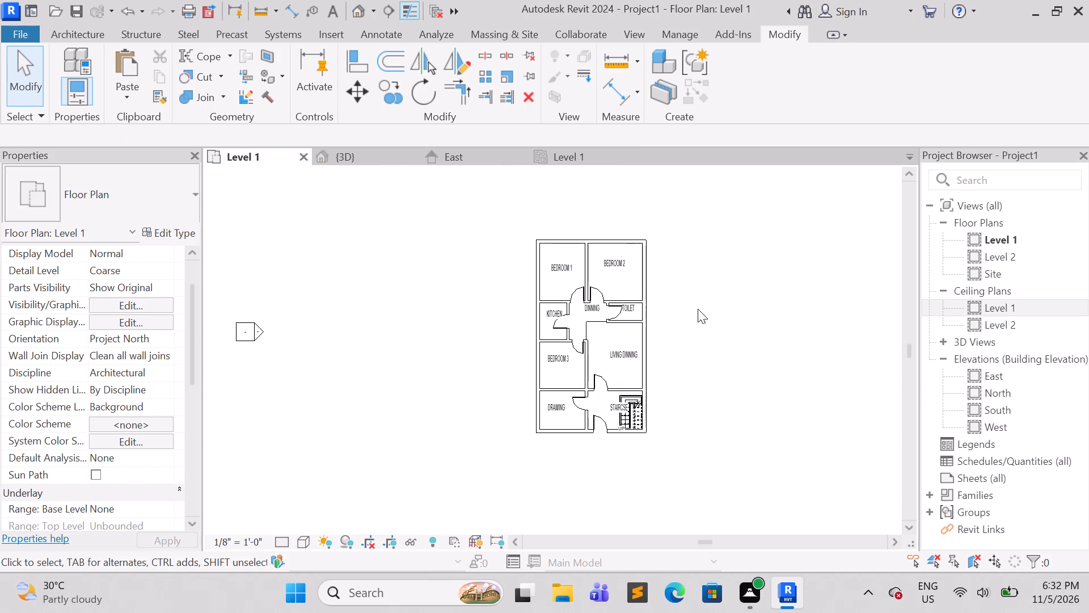
{"action": "scroll", "coordinate": [571, 341], "scroll_direction": "up", "scroll_amount": 4}
{"action": "middle_click_drag", "start_coordinate": [592, 311], "coordinate": [464, 401]}
{"action": "scroll", "coordinate": [460, 402], "scroll_direction": "up", "scroll_amount": 3}
{"action": "middle_click_drag", "start_coordinate": [472, 418], "coordinate": [483, 367]}
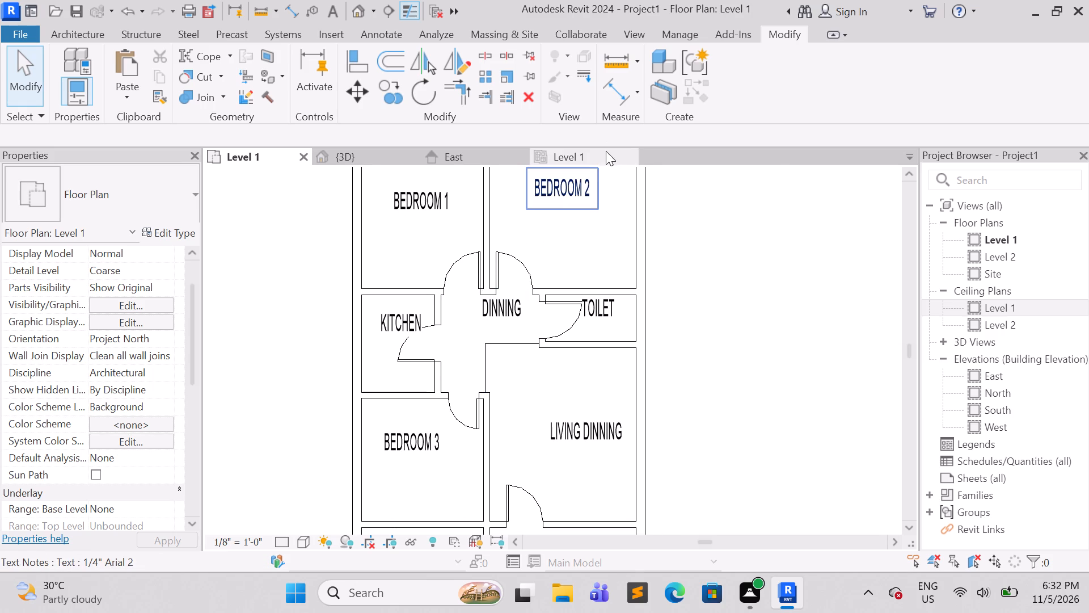
{"action": "left_click", "coordinate": [629, 158]}
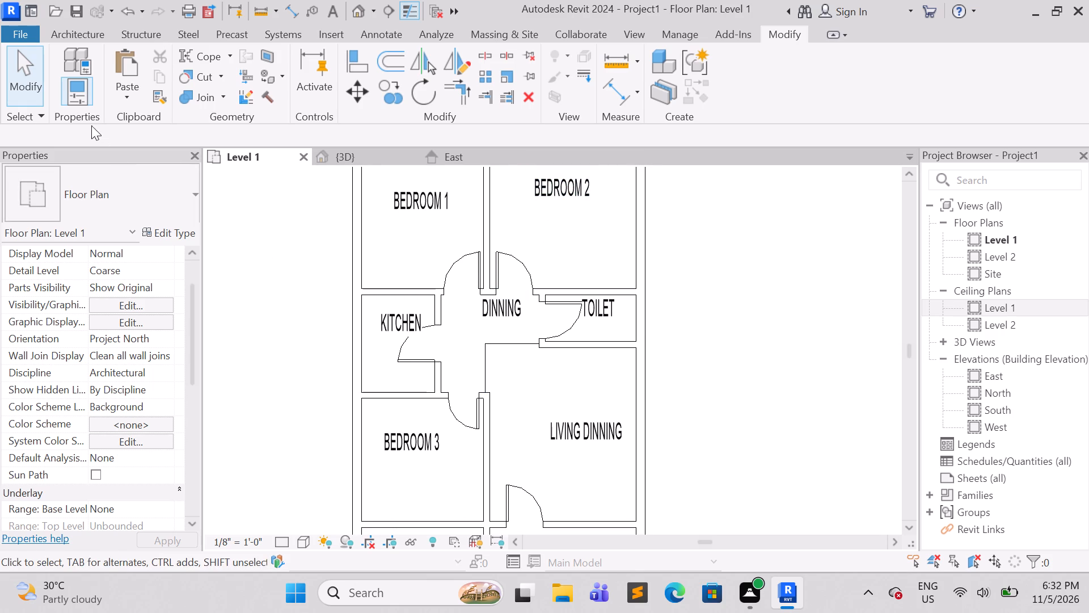
Place a Fixed 36" x 48" window with a 3' 0" sill height midway along Bedroom 1's west exterior wall.
{"action": "scroll", "coordinate": [1025, 403], "scroll_direction": "down", "scroll_amount": 1}
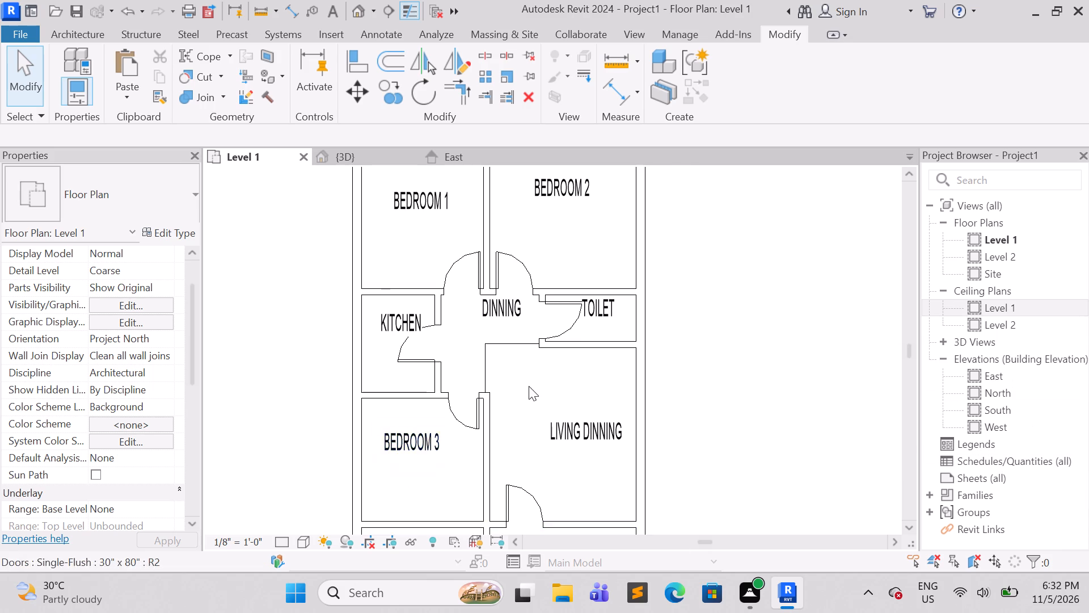
{"action": "scroll", "coordinate": [529, 386], "scroll_direction": "down", "scroll_amount": 2}
{"action": "middle_click_drag", "start_coordinate": [530, 368], "coordinate": [409, 319]}
{"action": "middle_click_drag", "start_coordinate": [453, 328], "coordinate": [534, 376]}
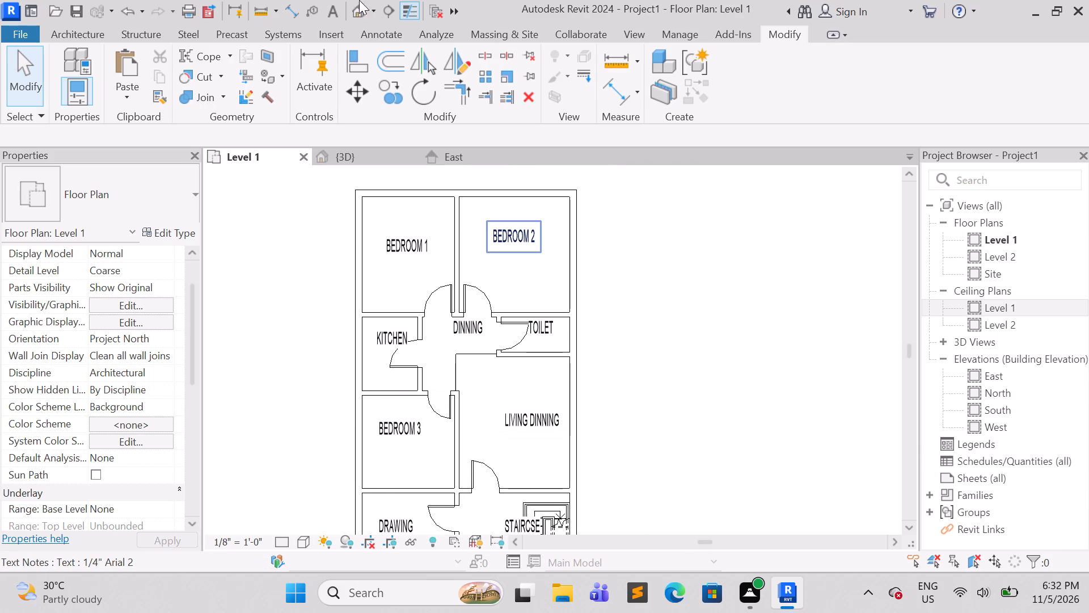
{"action": "left_click", "coordinate": [90, 31]}
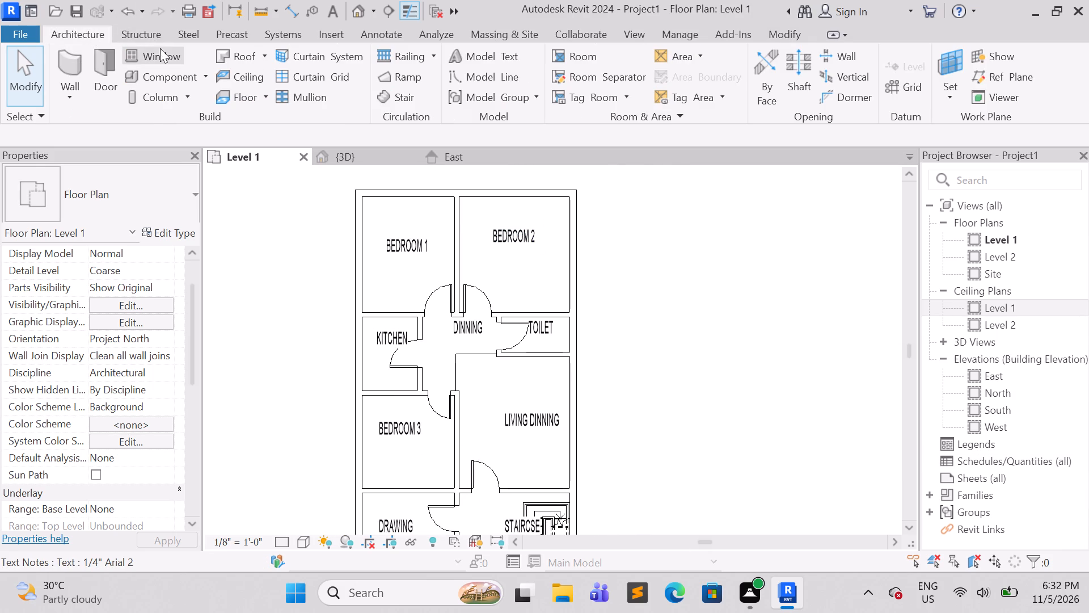
{"action": "left_click_drag", "start_coordinate": [162, 48], "coordinate": [167, 52]}
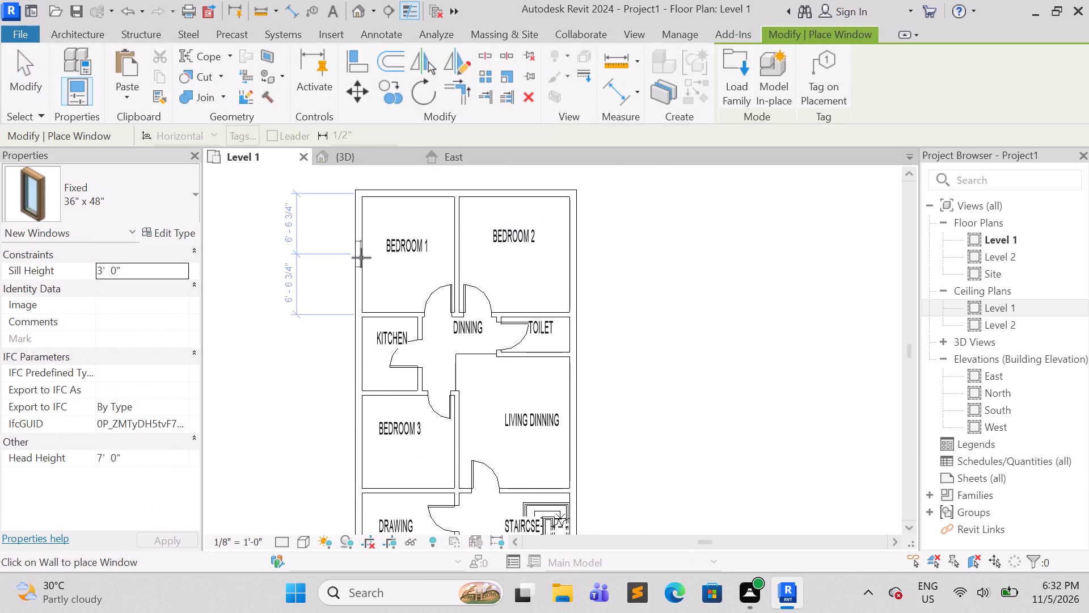
{"action": "left_click", "coordinate": [361, 258]}
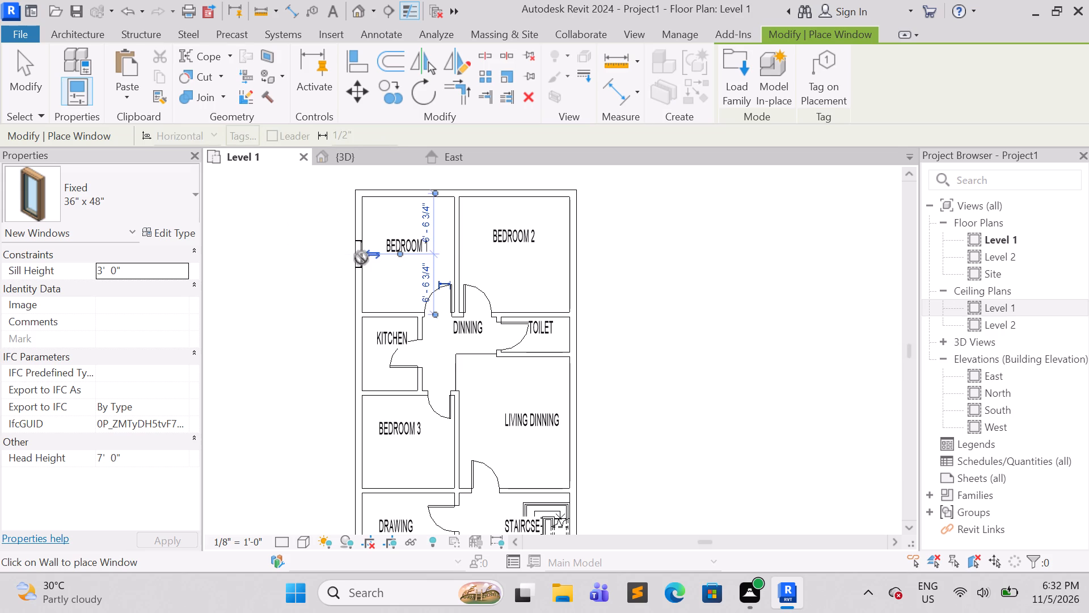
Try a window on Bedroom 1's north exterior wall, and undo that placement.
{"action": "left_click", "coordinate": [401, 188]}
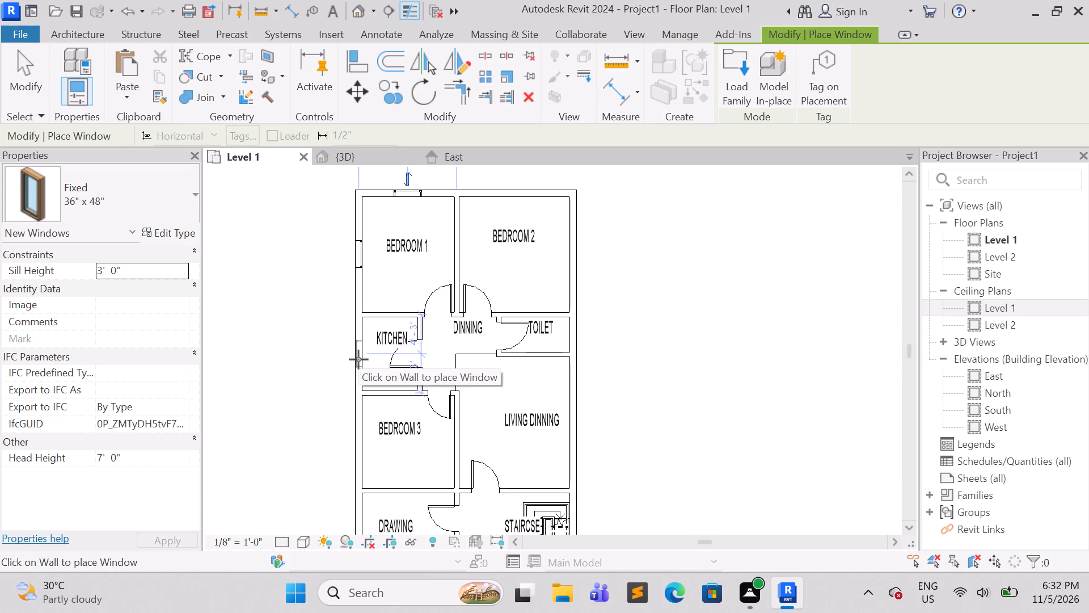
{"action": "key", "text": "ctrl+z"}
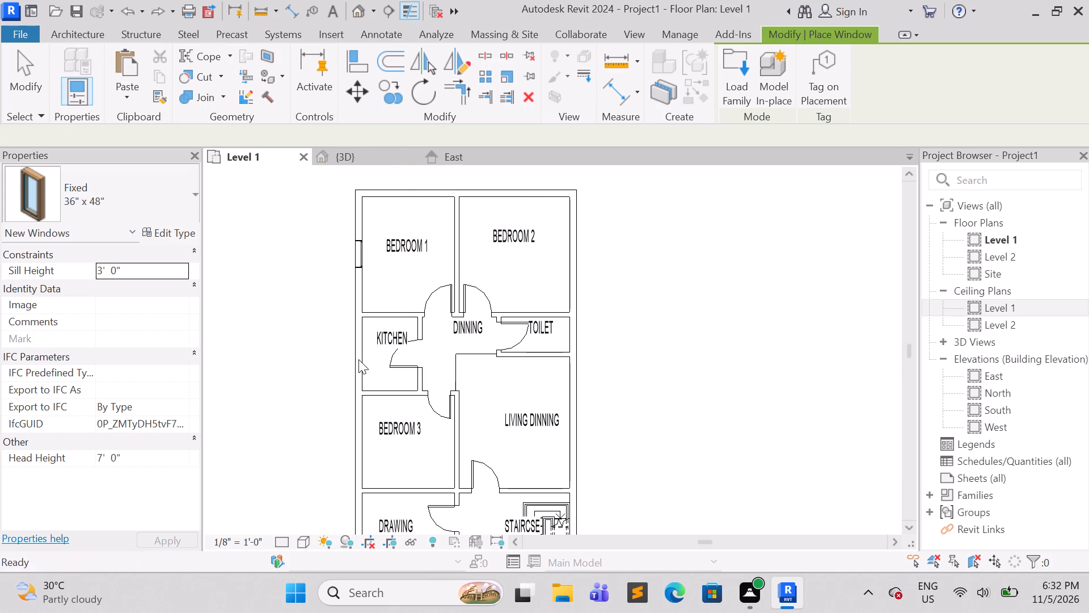
Place Fixed 36" x 48" windows midway along the west walls of the Kitchen, Bedroom 3 and Drawing room, plus the Drawing room's south wall.
{"action": "left_click", "coordinate": [358, 359]}
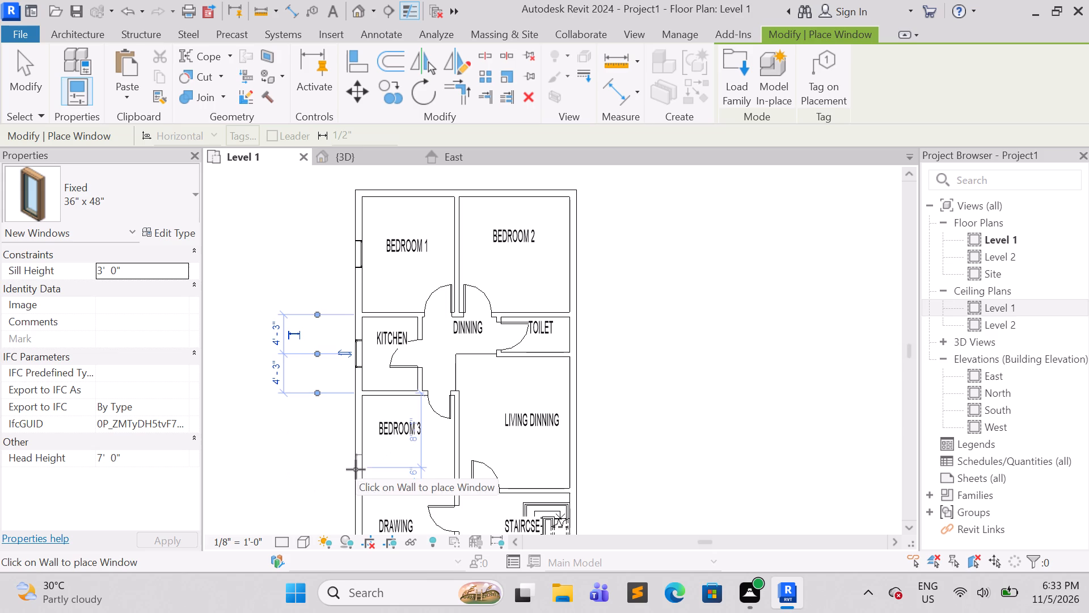
{"action": "left_click", "coordinate": [356, 436]}
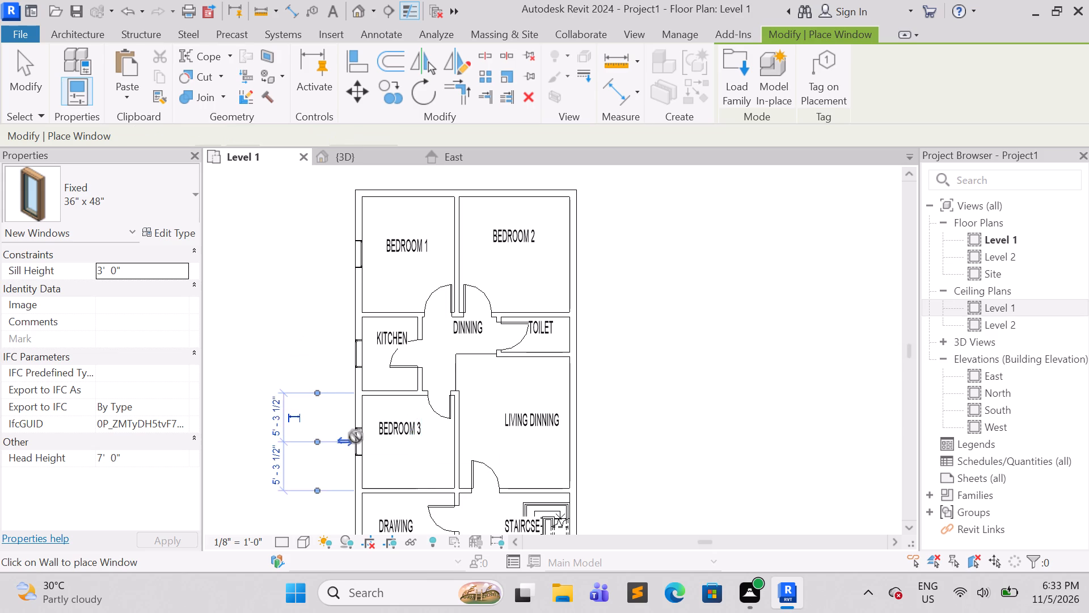
{"action": "middle_click_drag", "start_coordinate": [356, 436], "coordinate": [356, 276]}
{"action": "left_click", "coordinate": [357, 374]}
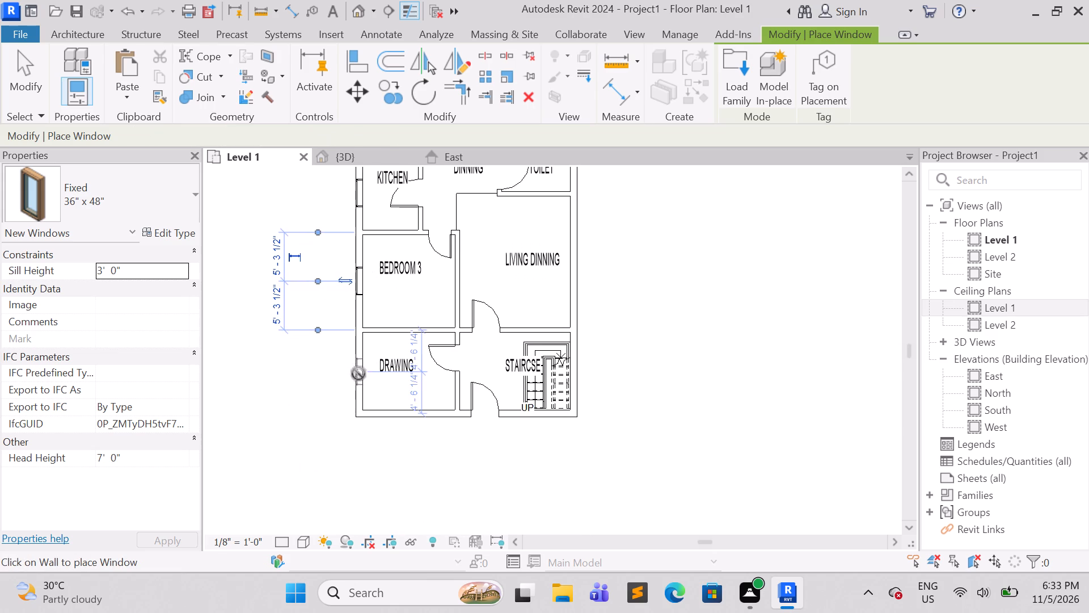
{"action": "left_click", "coordinate": [411, 414]}
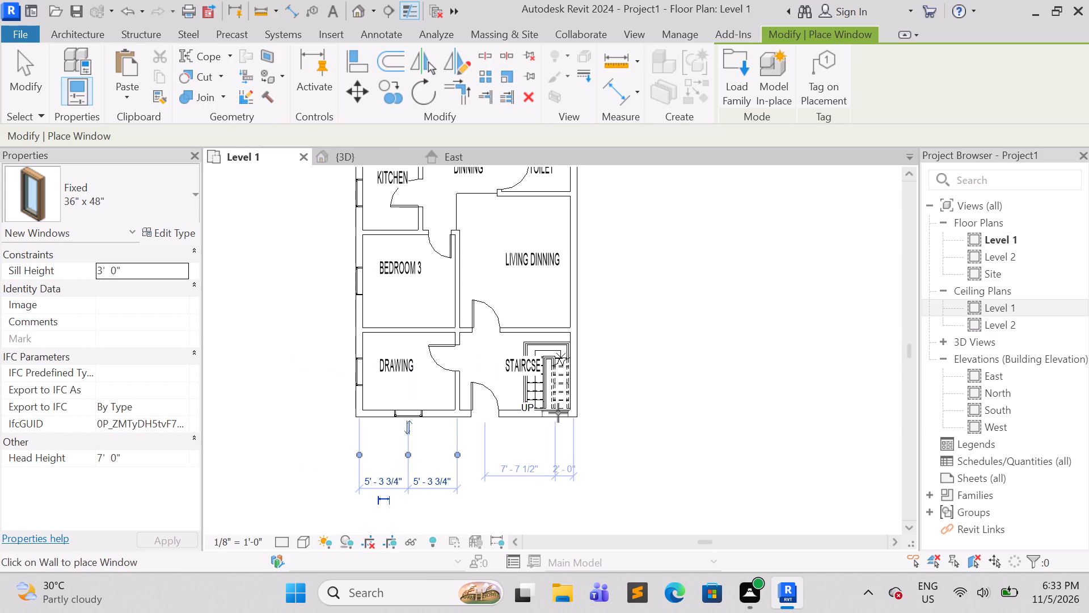
On the east exterior wall, place one window centred in the staircase room and two in Living Dinning, each 4'-0" from that room's end walls.
{"action": "left_click", "coordinate": [583, 370]}
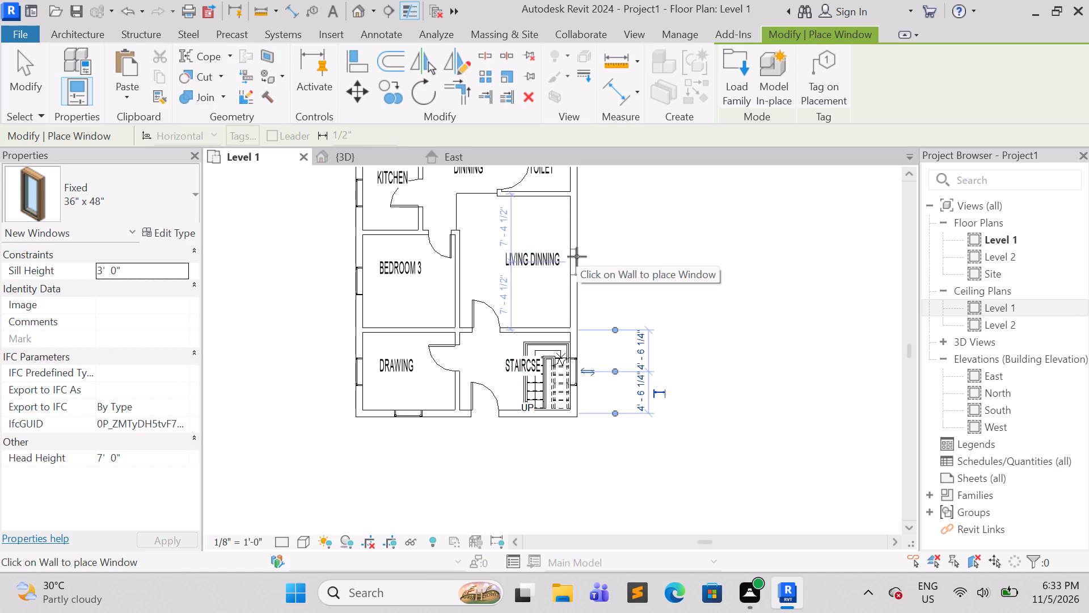
{"action": "left_click", "coordinate": [578, 293]}
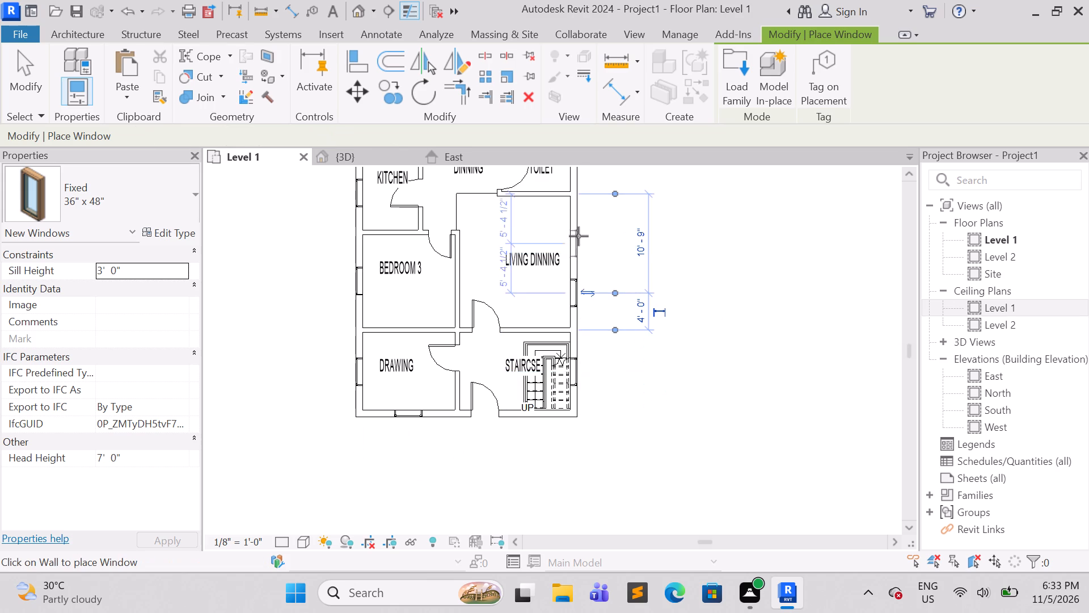
{"action": "left_click", "coordinate": [581, 233]}
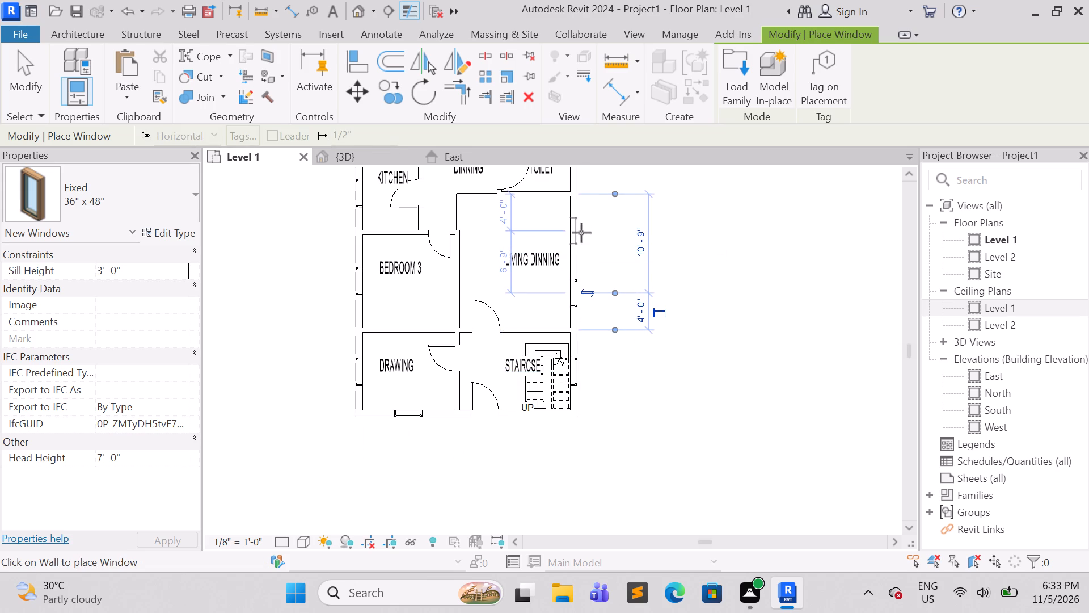
On the east exterior wall, place a window centred in the Toilet and one in Bedroom 2, 6'-0" from the Toilet partition.
{"action": "scroll", "coordinate": [581, 233], "scroll_direction": "down", "scroll_amount": 3}
{"action": "middle_click_drag", "start_coordinate": [581, 233], "coordinate": [503, 415]}
{"action": "scroll", "coordinate": [468, 339], "scroll_direction": "up", "scroll_amount": 5}
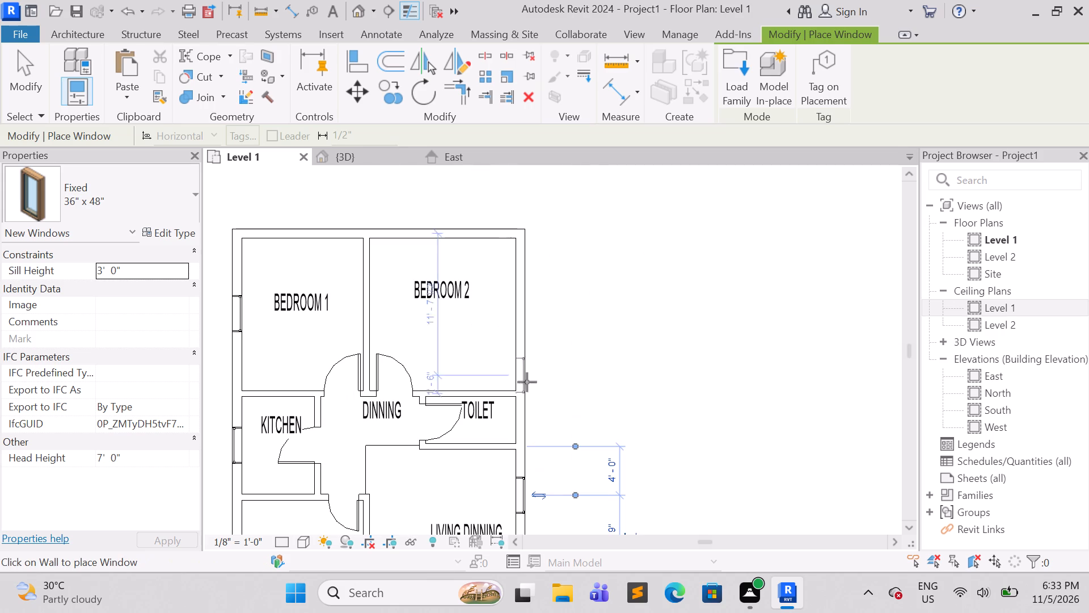
{"action": "left_click", "coordinate": [525, 423]}
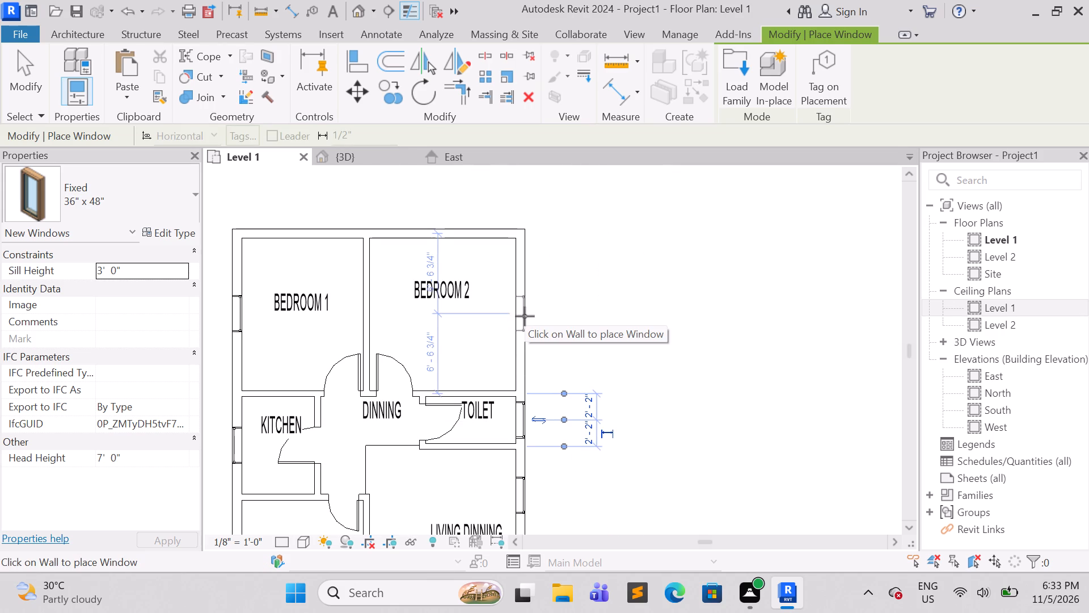
{"action": "left_click", "coordinate": [525, 323]}
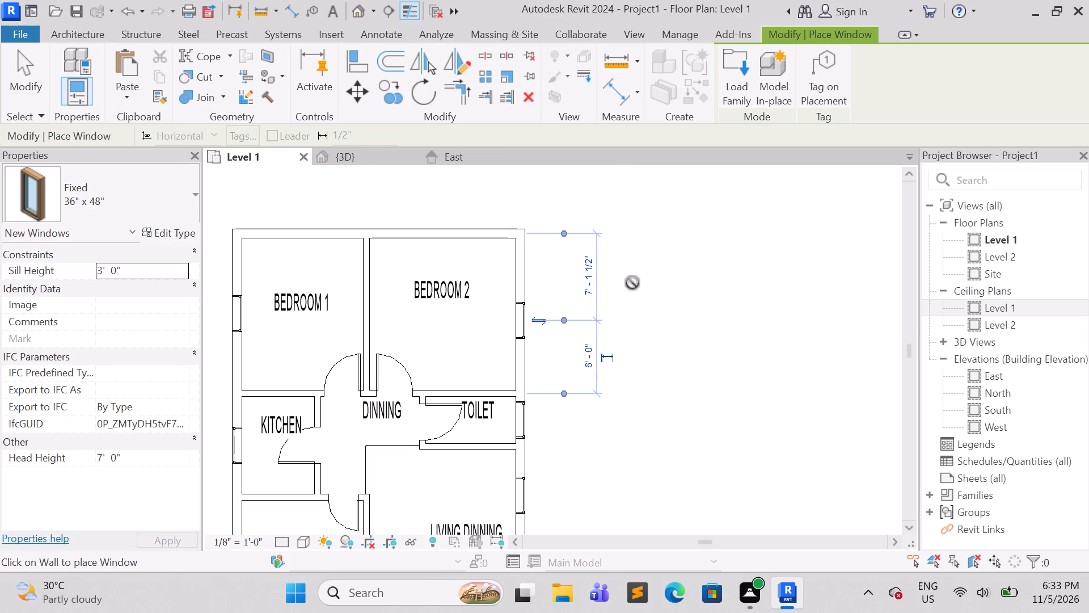
Check the placed windows in the default 3D view and return to the Level 1 floor plan.
{"action": "scroll", "coordinate": [635, 291], "scroll_direction": "down", "scroll_amount": 1}
{"action": "key", "text": "Escape"}
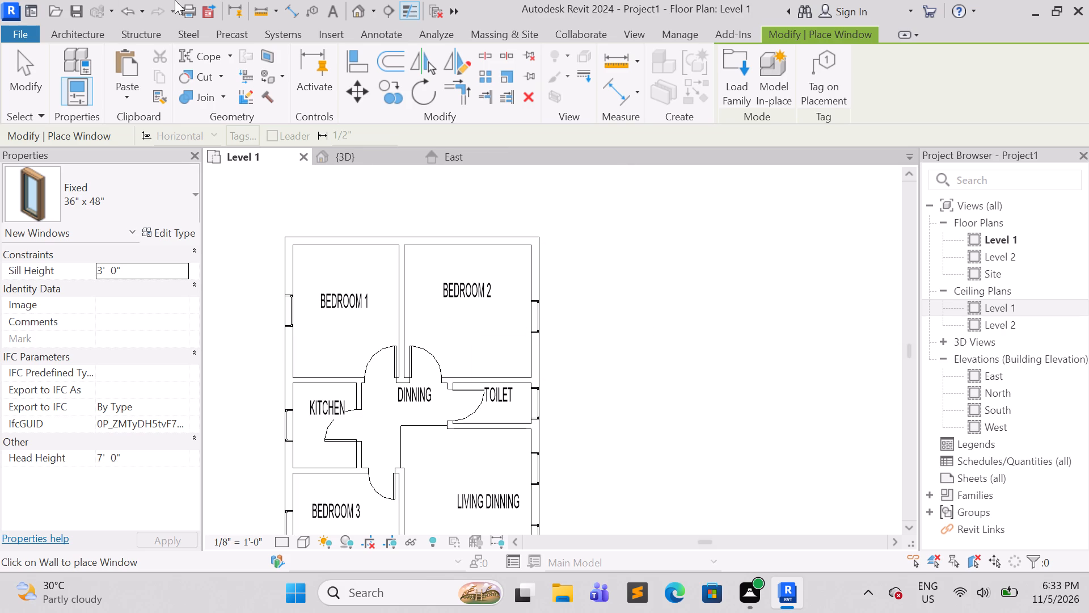
{"action": "left_click", "coordinate": [356, 9]}
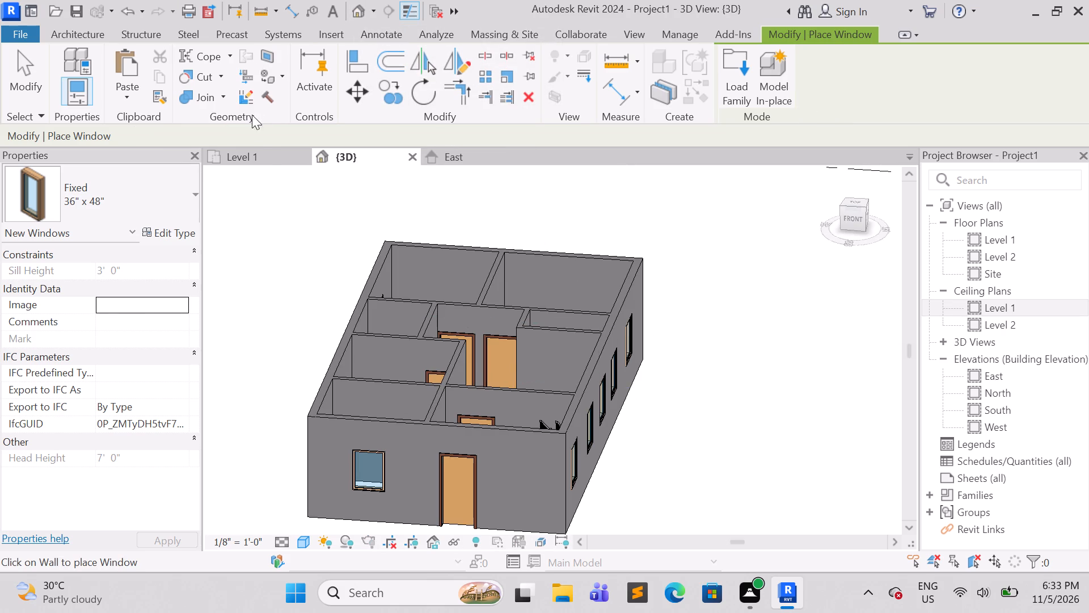
{"action": "left_click", "coordinate": [264, 153]}
Tag all untagged doors and windows in the Level 1 plan with the Door Tag and Window Tag, without leaders.
{"action": "scroll", "coordinate": [447, 364], "scroll_direction": "down", "scroll_amount": 1}
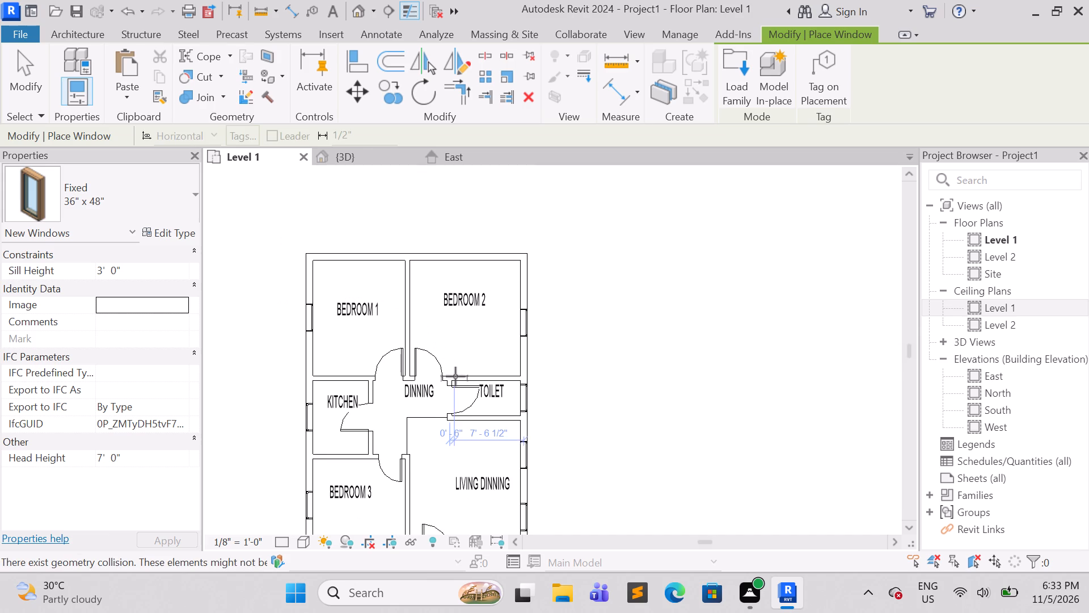
{"action": "middle_click_drag", "start_coordinate": [455, 376], "coordinate": [524, 314]}
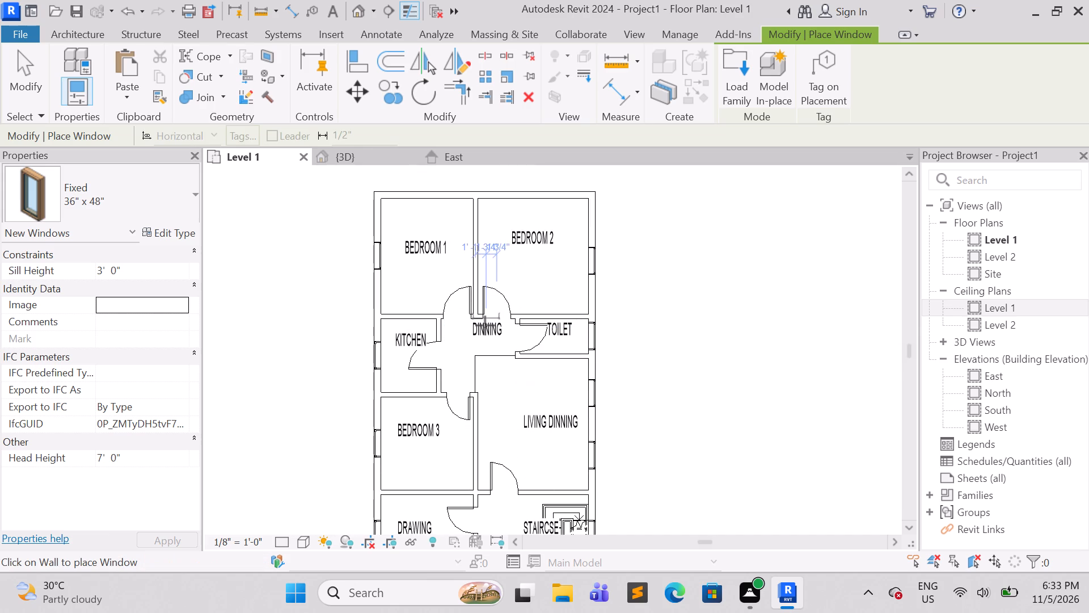
{"action": "left_click", "coordinate": [58, 26]}
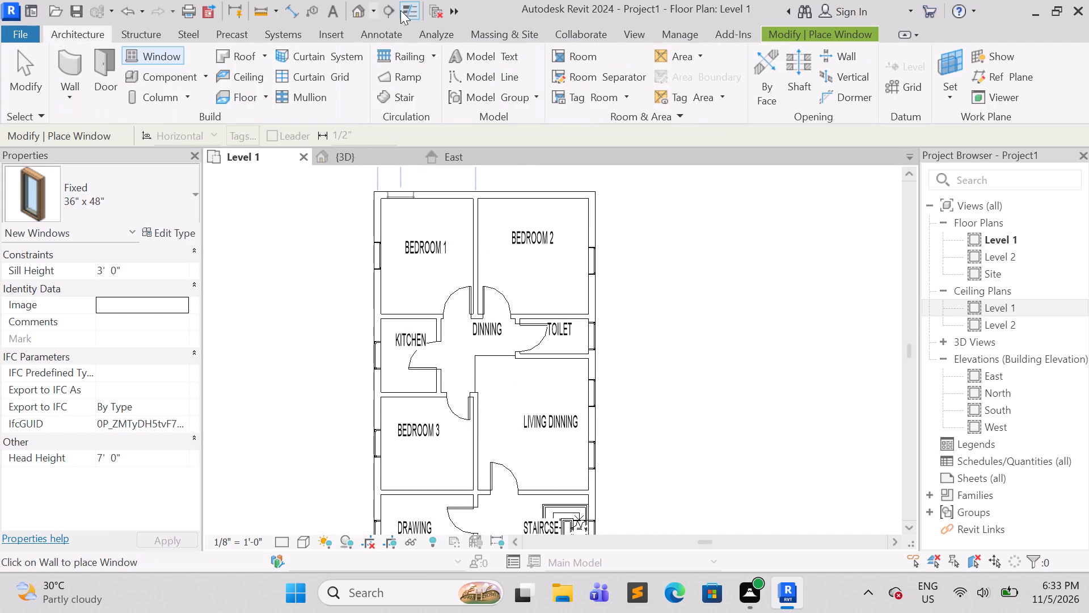
{"action": "left_click", "coordinate": [629, 98]}
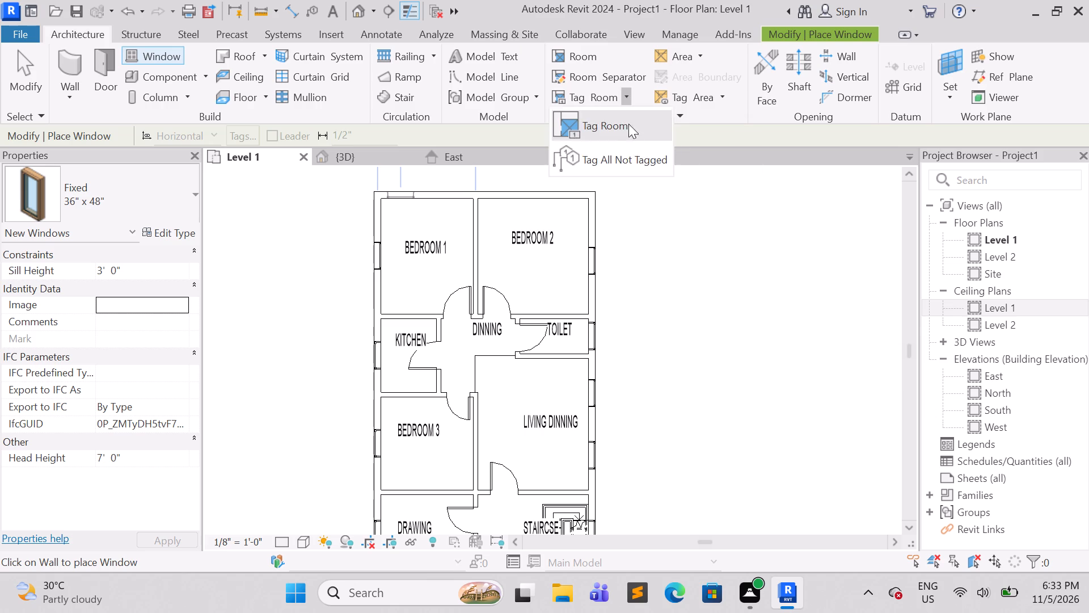
{"action": "left_click", "coordinate": [628, 168]}
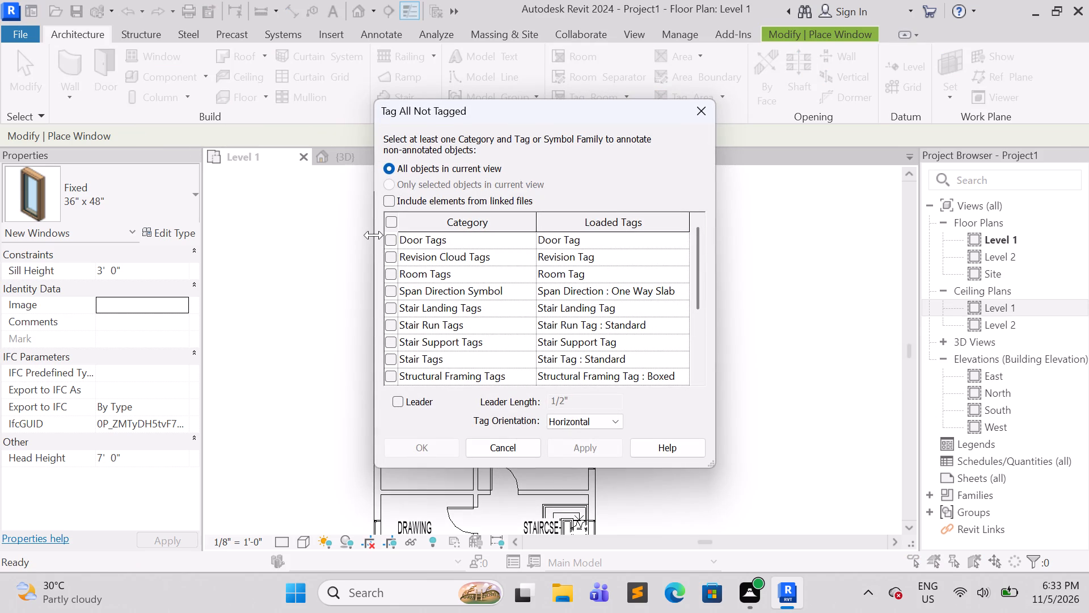
{"action": "left_click", "coordinate": [389, 242]}
{"action": "scroll", "coordinate": [443, 324], "scroll_direction": "down", "scroll_amount": 4}
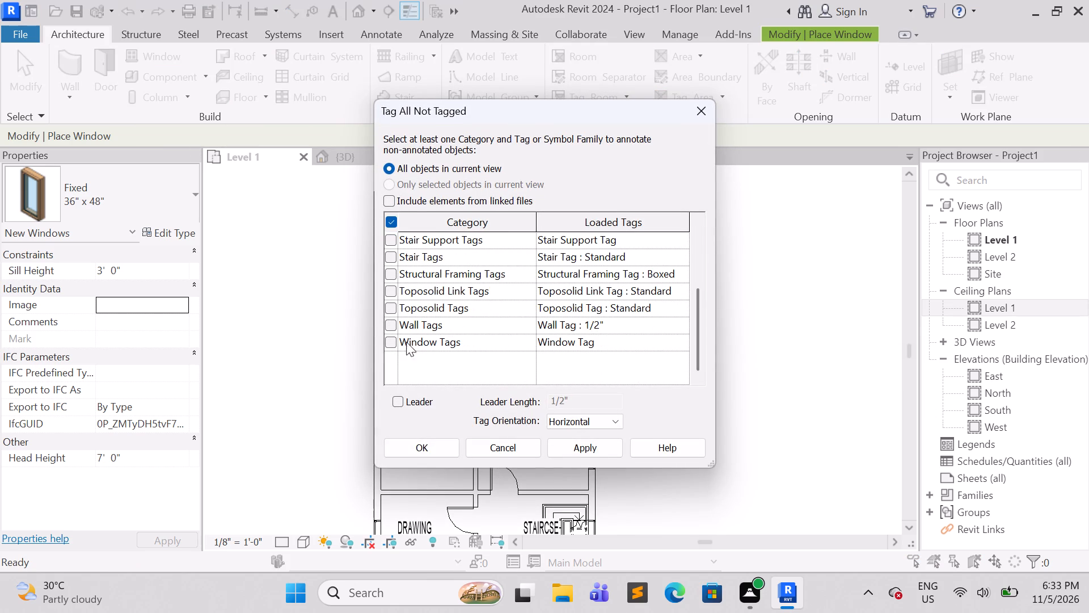
{"action": "left_click", "coordinate": [391, 339]}
{"action": "left_click", "coordinate": [592, 448]}
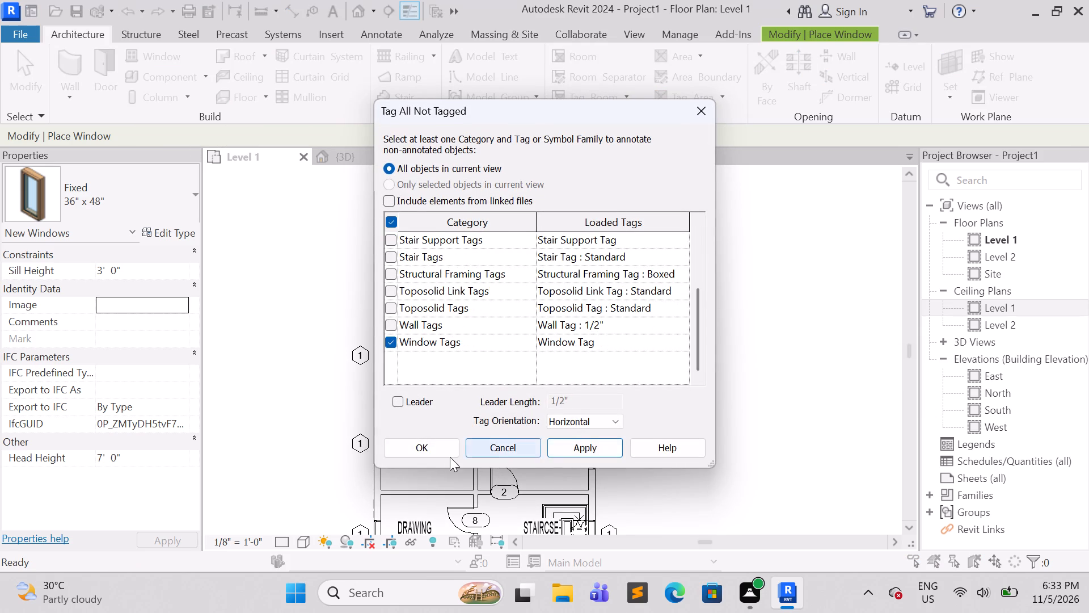
{"action": "left_click", "coordinate": [441, 453]}
Set the type mark in Bedroom 2's window tag to W, accepting the change for all windows of that type.
{"action": "scroll", "coordinate": [653, 431], "scroll_direction": "down", "scroll_amount": 1}
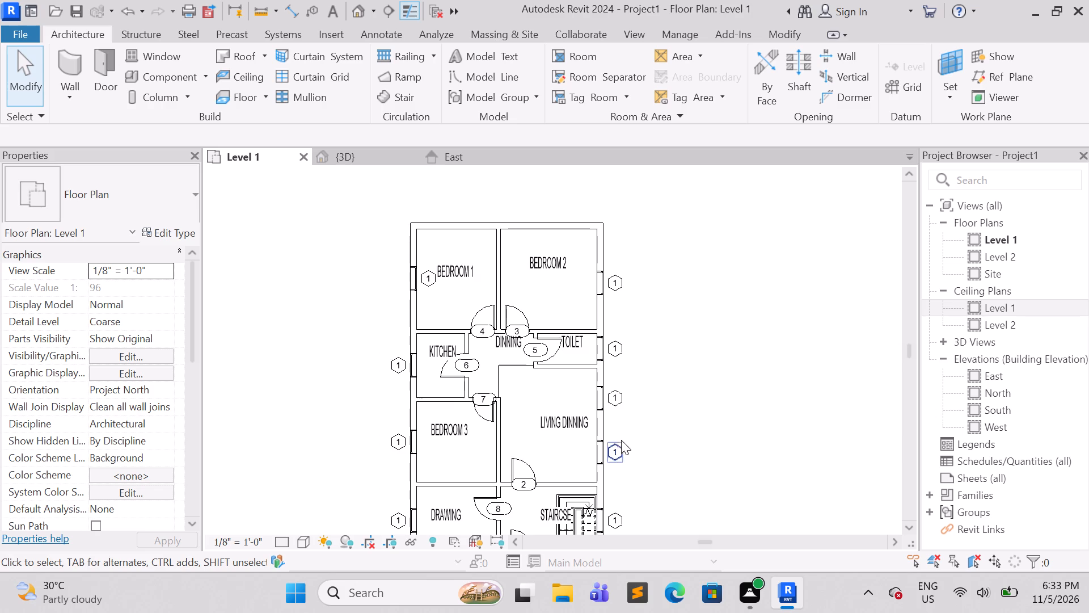
{"action": "key", "text": "Escape"}
{"action": "left_click", "coordinate": [618, 287]}
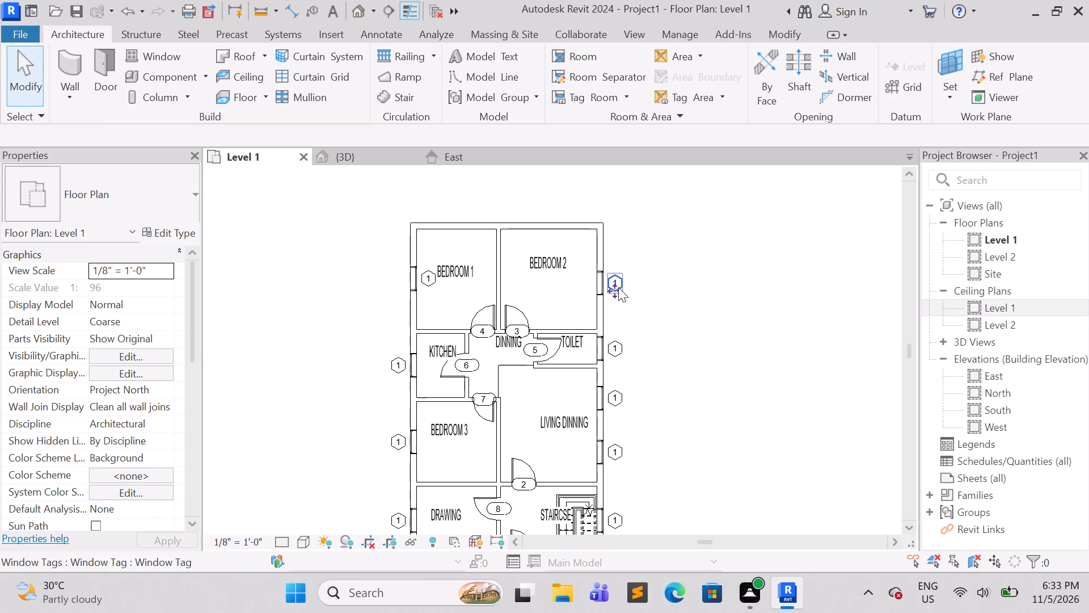
{"action": "left_click", "coordinate": [614, 282]}
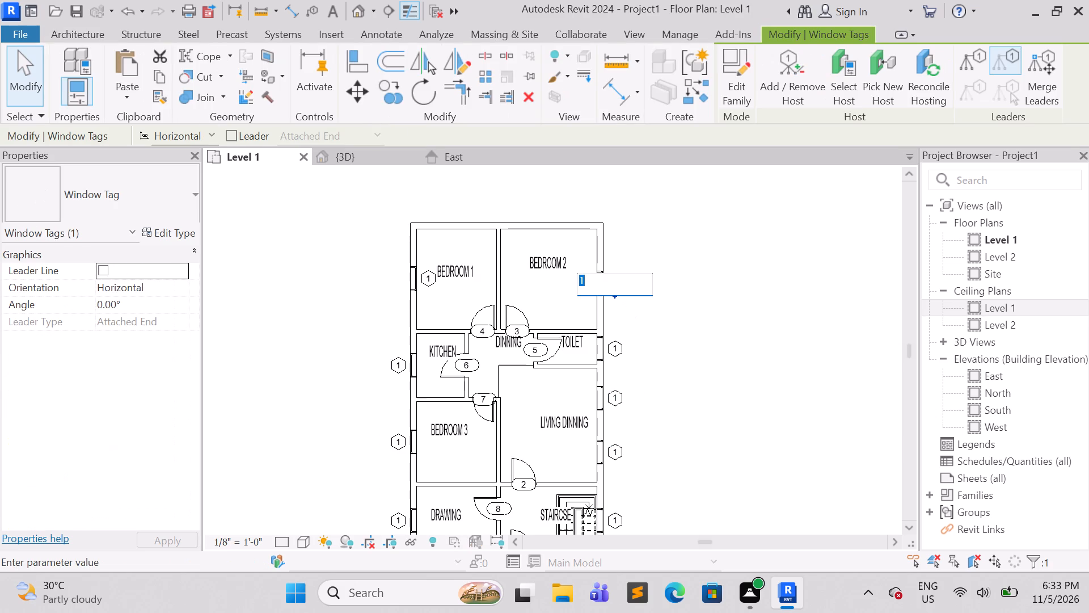
{"action": "key", "text": "BackSpace"}
{"action": "key", "text": "w"}
{"action": "left_click", "coordinate": [685, 393]}
{"action": "left_click", "coordinate": [602, 306]}
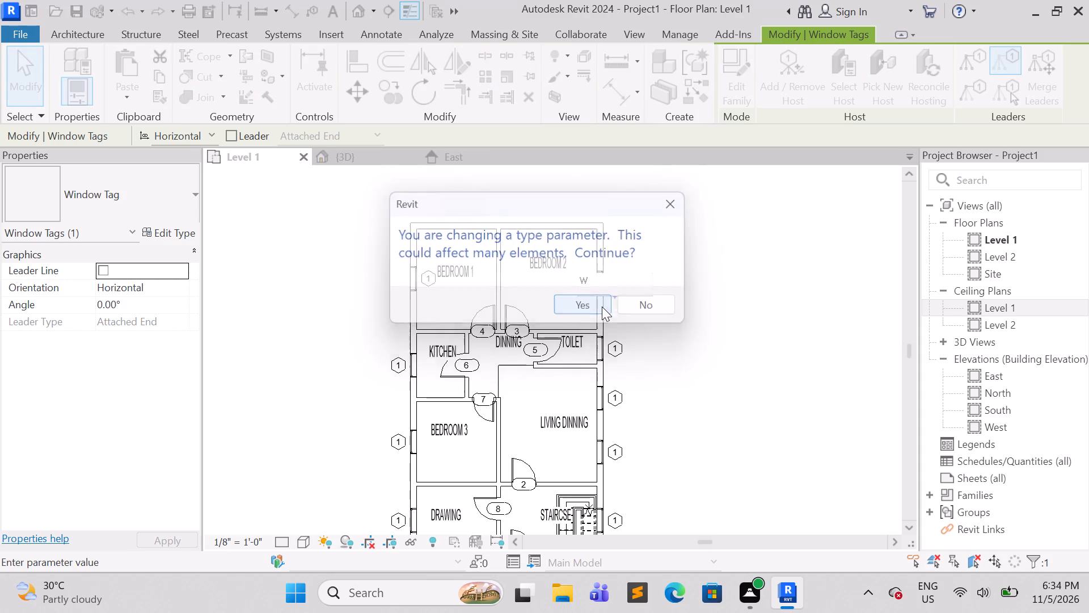
{"action": "scroll", "coordinate": [675, 414], "scroll_direction": "down", "scroll_amount": 1}
{"action": "key", "text": "Escape"}
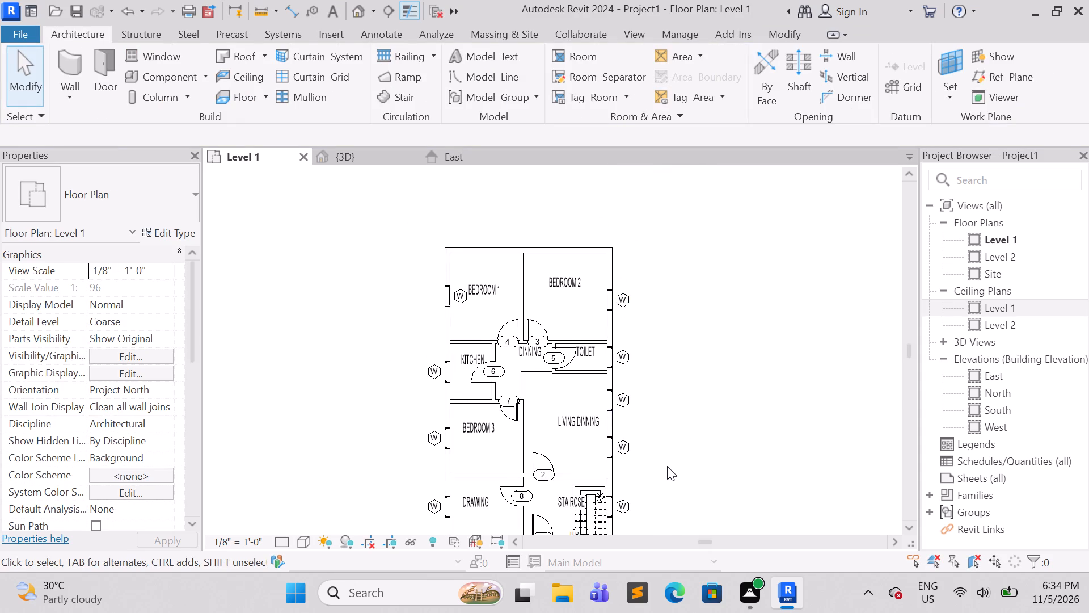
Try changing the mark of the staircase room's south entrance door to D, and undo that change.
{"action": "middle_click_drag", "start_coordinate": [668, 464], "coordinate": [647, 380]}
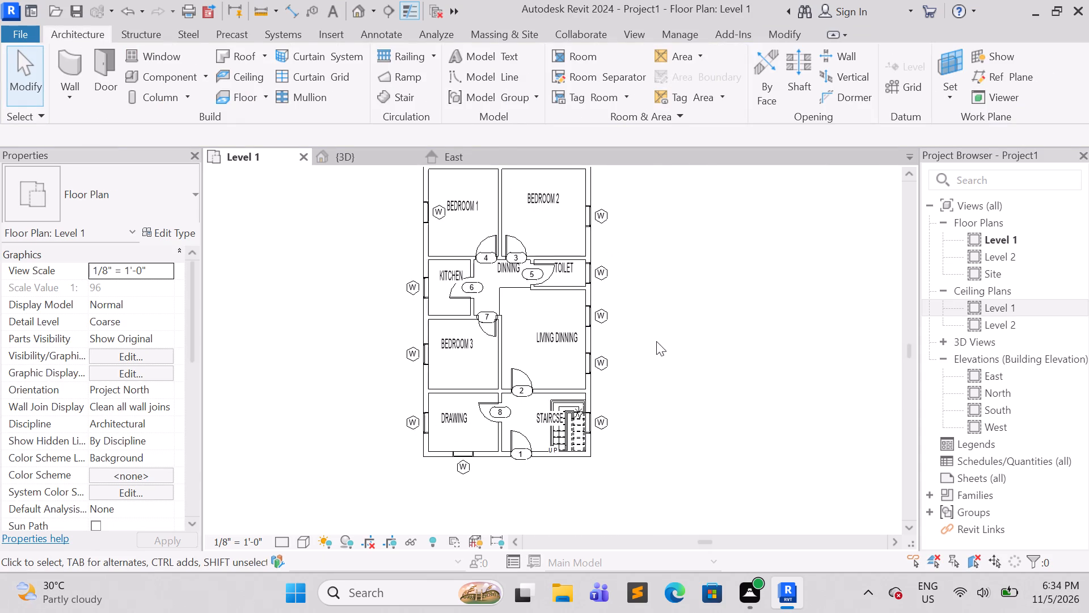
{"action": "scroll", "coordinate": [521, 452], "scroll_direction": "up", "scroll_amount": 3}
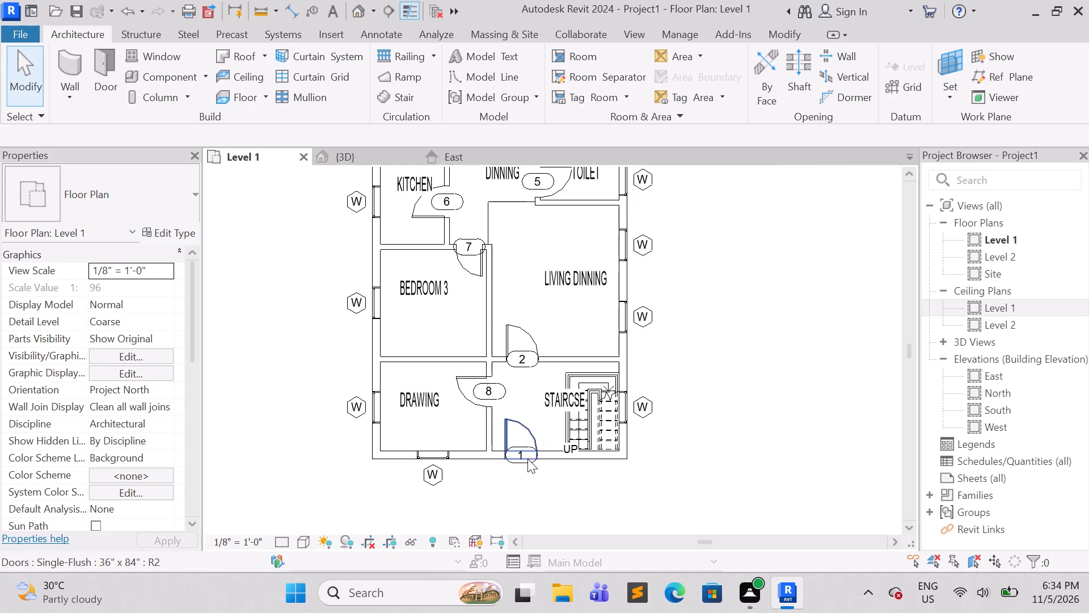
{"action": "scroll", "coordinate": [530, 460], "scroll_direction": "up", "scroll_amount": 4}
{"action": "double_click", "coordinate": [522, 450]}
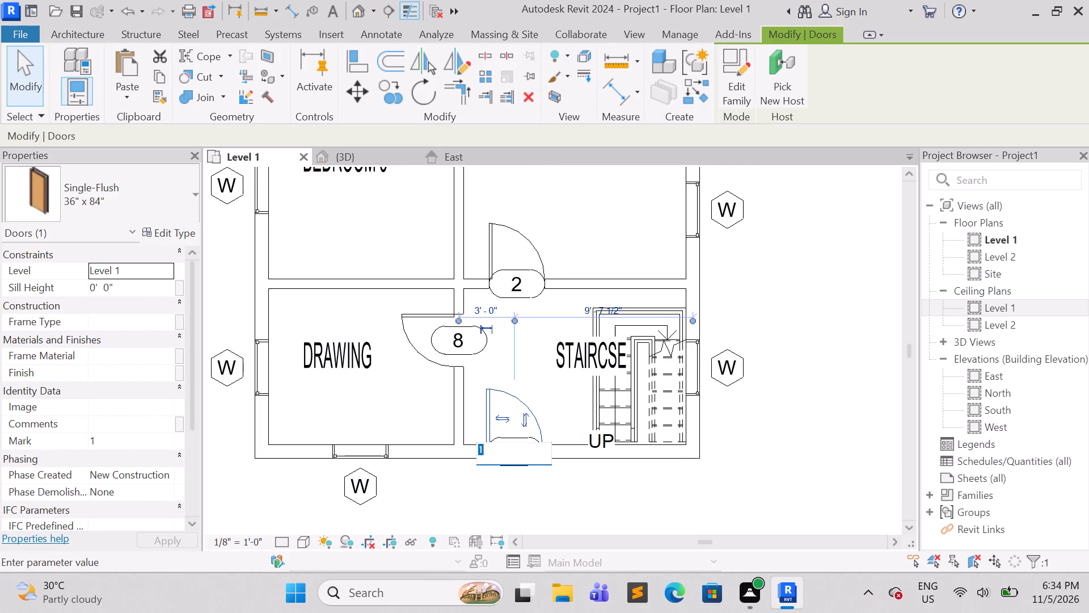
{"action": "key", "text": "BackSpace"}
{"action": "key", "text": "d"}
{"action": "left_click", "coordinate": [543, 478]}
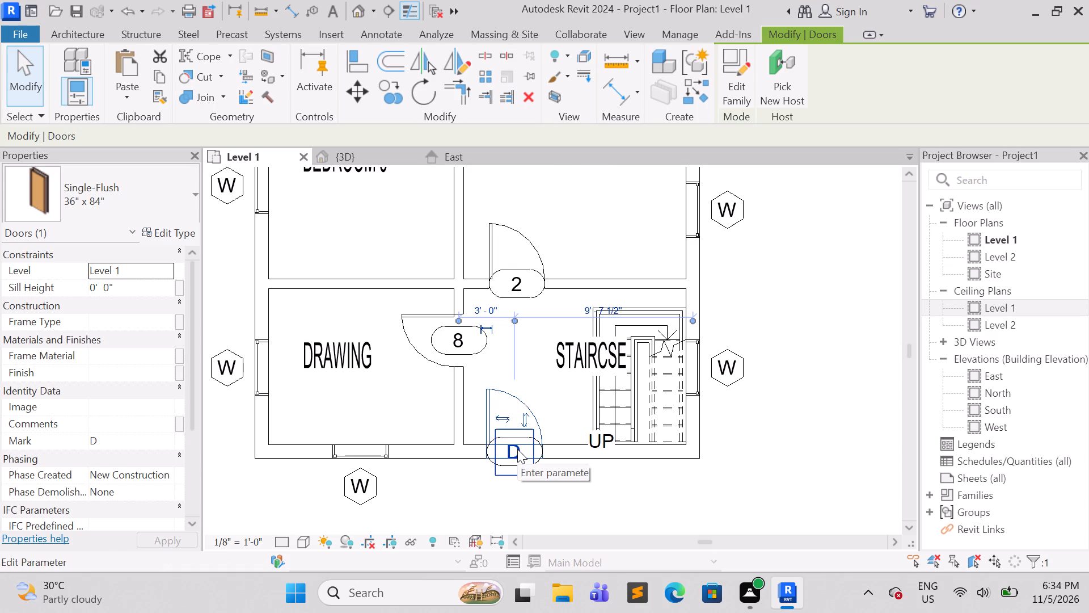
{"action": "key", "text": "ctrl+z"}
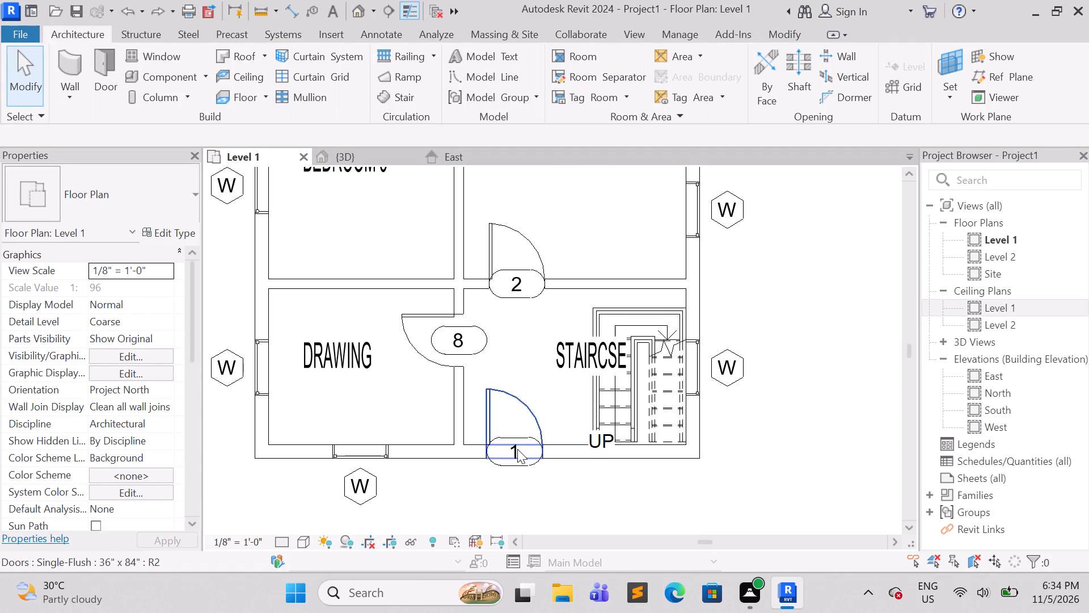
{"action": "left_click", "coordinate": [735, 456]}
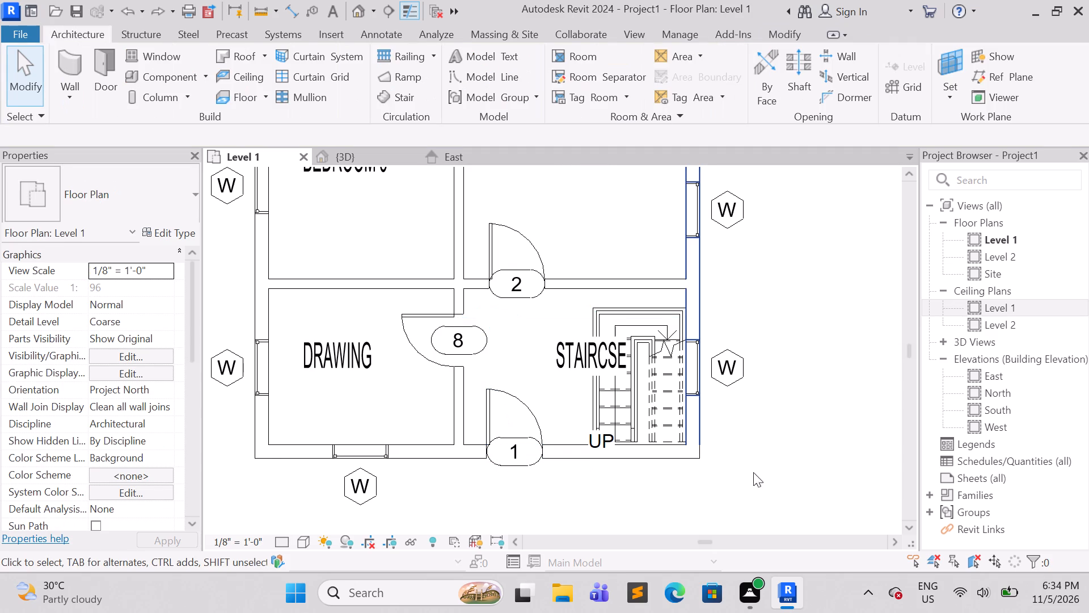
Save the project as FO in the Revit plans practice folder on the Desktop.
{"action": "left_click", "coordinate": [79, 5]}
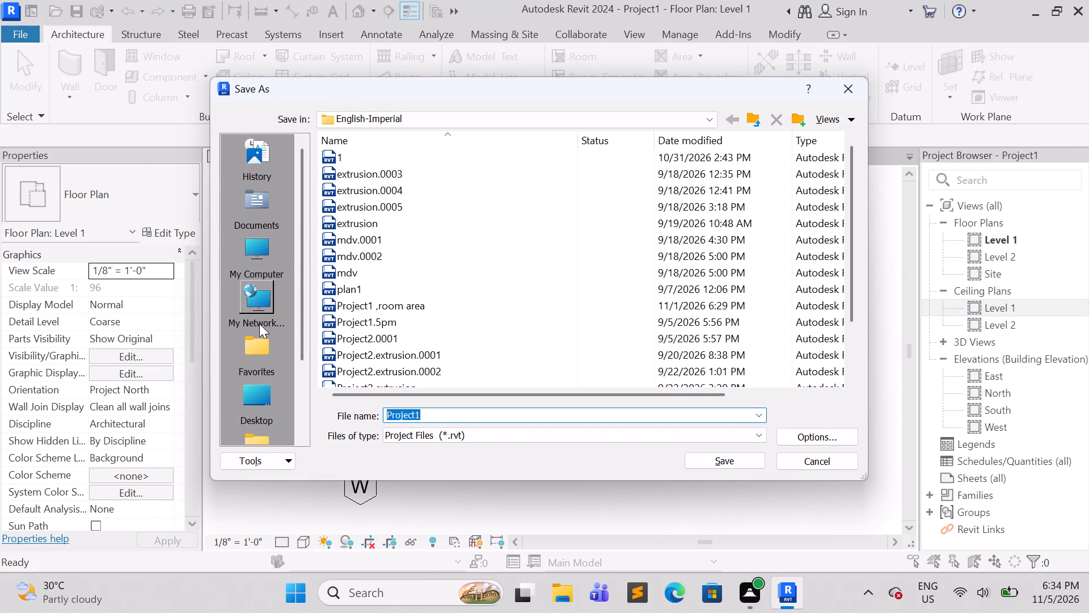
{"action": "scroll", "coordinate": [246, 334], "scroll_direction": "down", "scroll_amount": 3}
{"action": "double_click", "coordinate": [260, 301]}
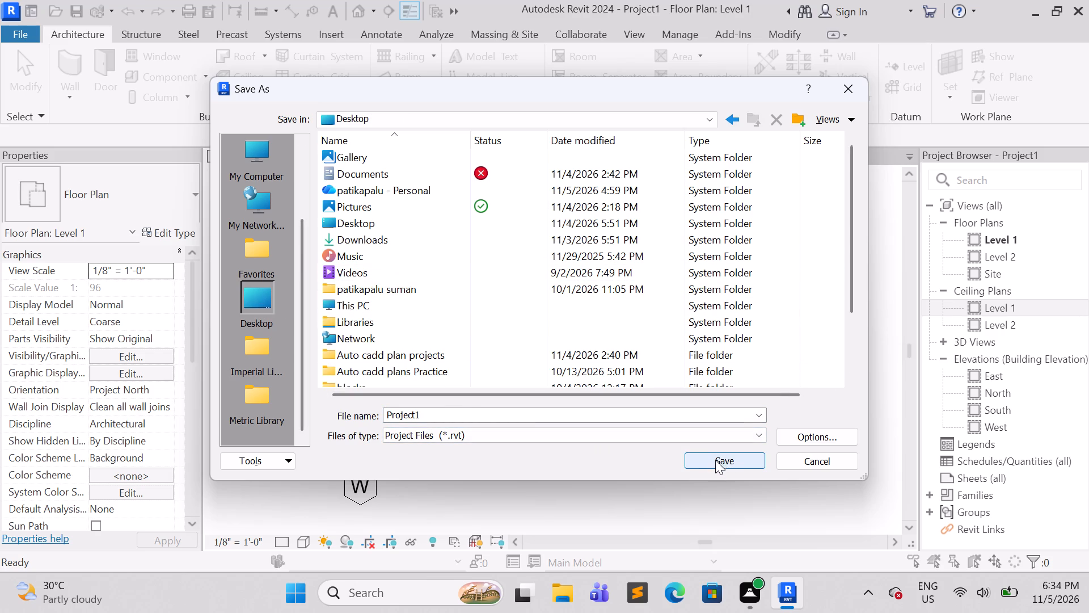
{"action": "scroll", "coordinate": [425, 318], "scroll_direction": "down", "scroll_amount": 2}
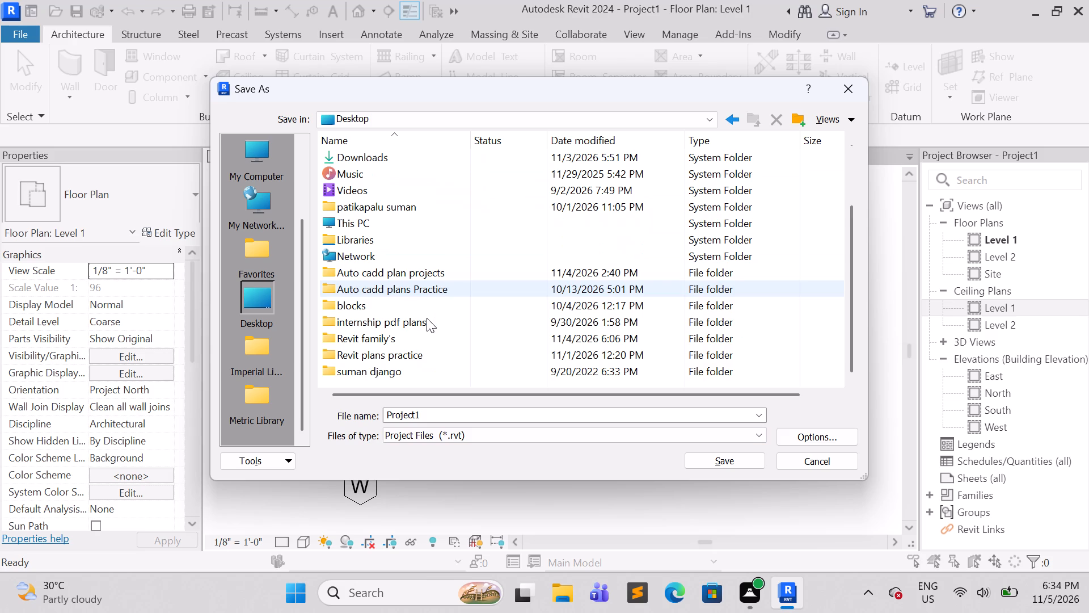
{"action": "scroll", "coordinate": [414, 355], "scroll_direction": "down", "scroll_amount": 1}
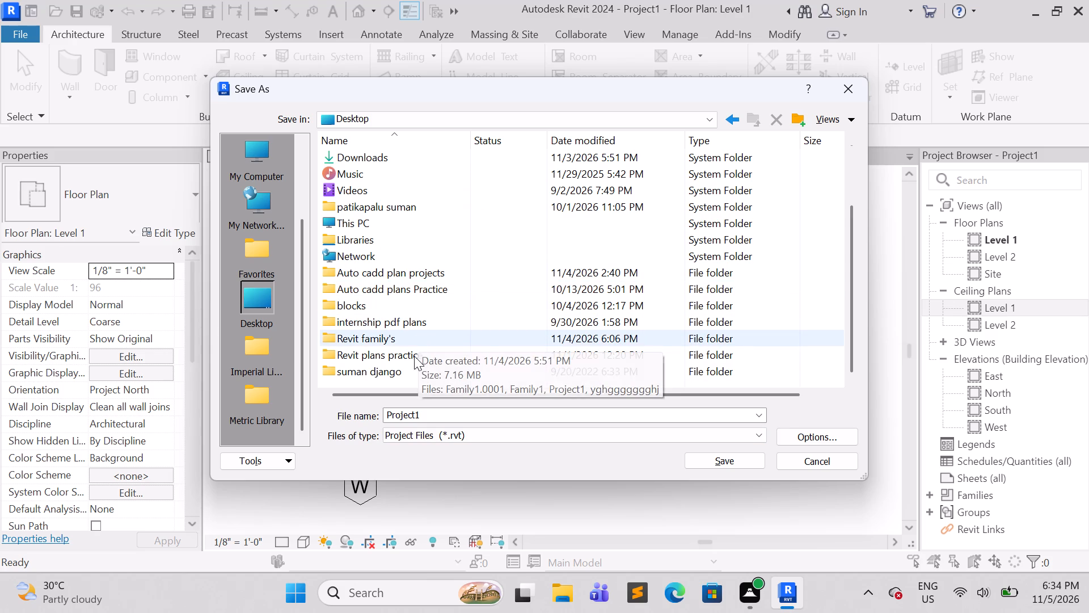
{"action": "left_click", "coordinate": [419, 358]}
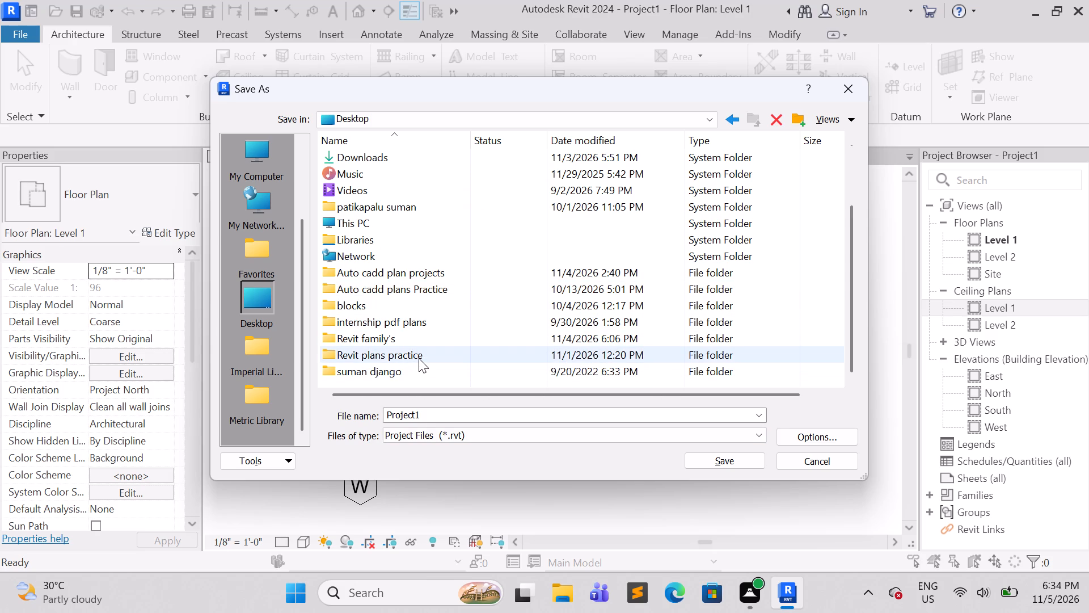
{"action": "left_click", "coordinate": [717, 463]}
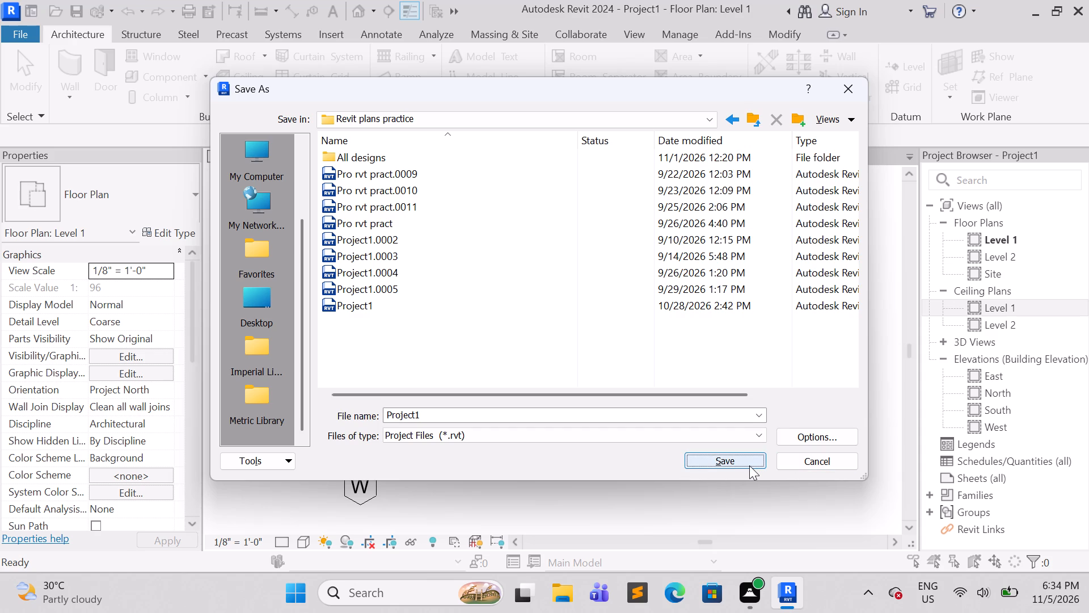
{"action": "left_click", "coordinate": [485, 414]}
{"action": "key", "text": "BackSpace"}
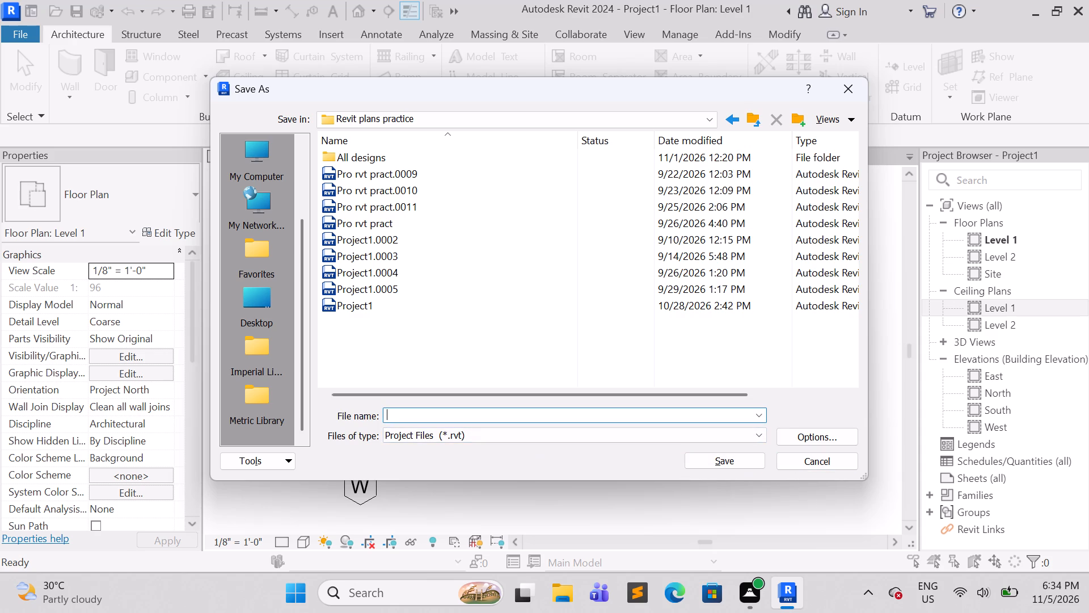
{"action": "key", "text": "f"}
{"action": "key", "text": "o"}
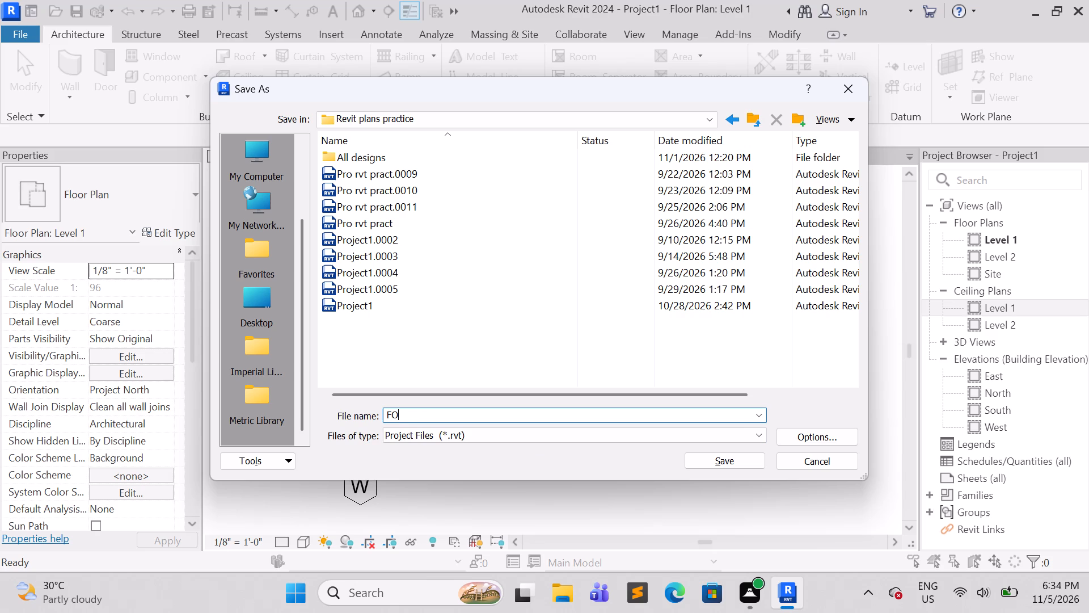
{"action": "left_click", "coordinate": [731, 463]}
{"action": "scroll", "coordinate": [728, 467], "scroll_direction": "down", "scroll_amount": 4}
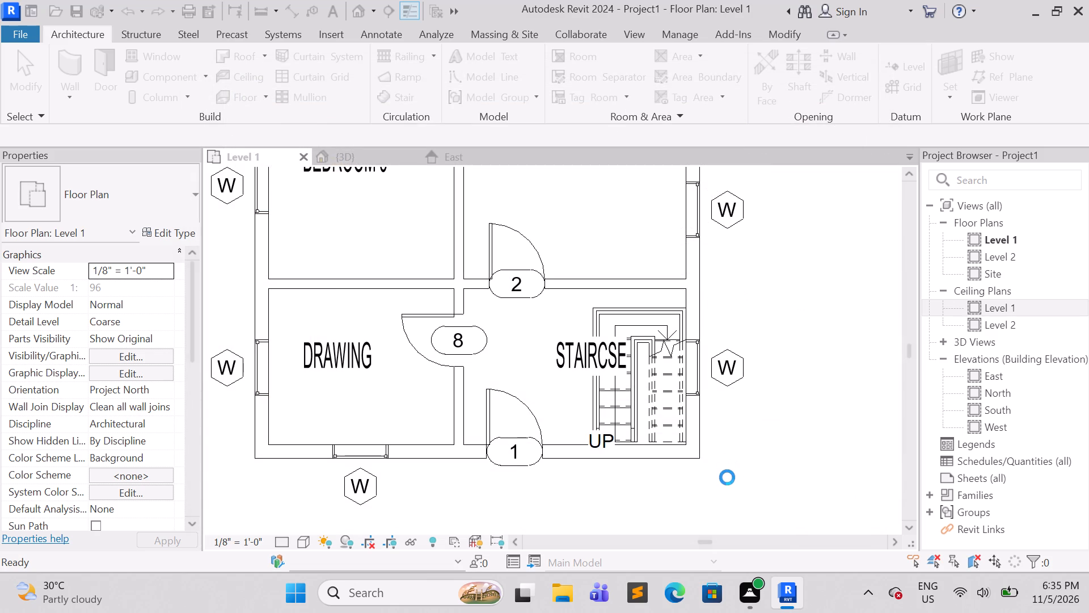